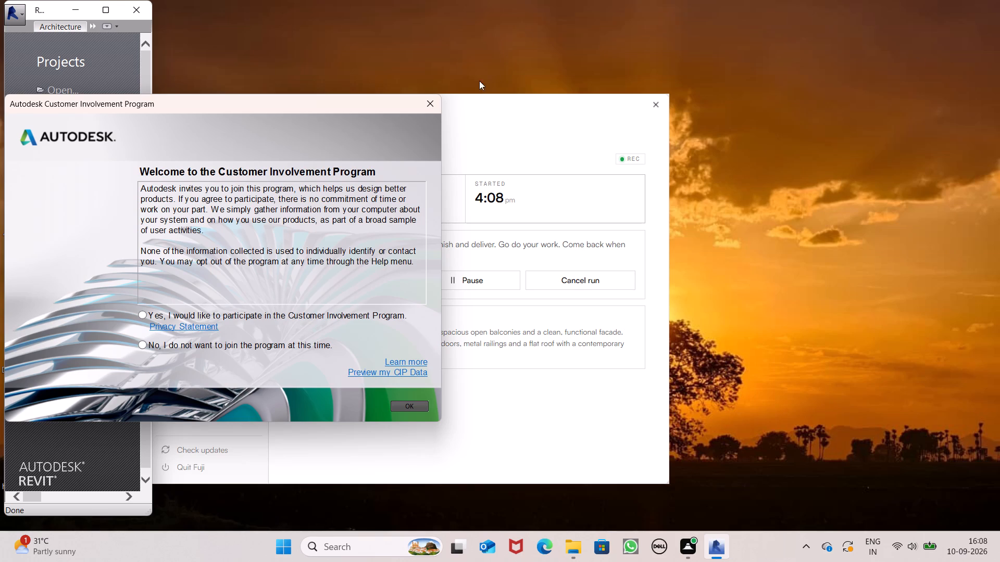
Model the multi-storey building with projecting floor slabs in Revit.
Dismiss the Customer Involvement Program invitation and maximize the Revit window.
left_click(424, 105)
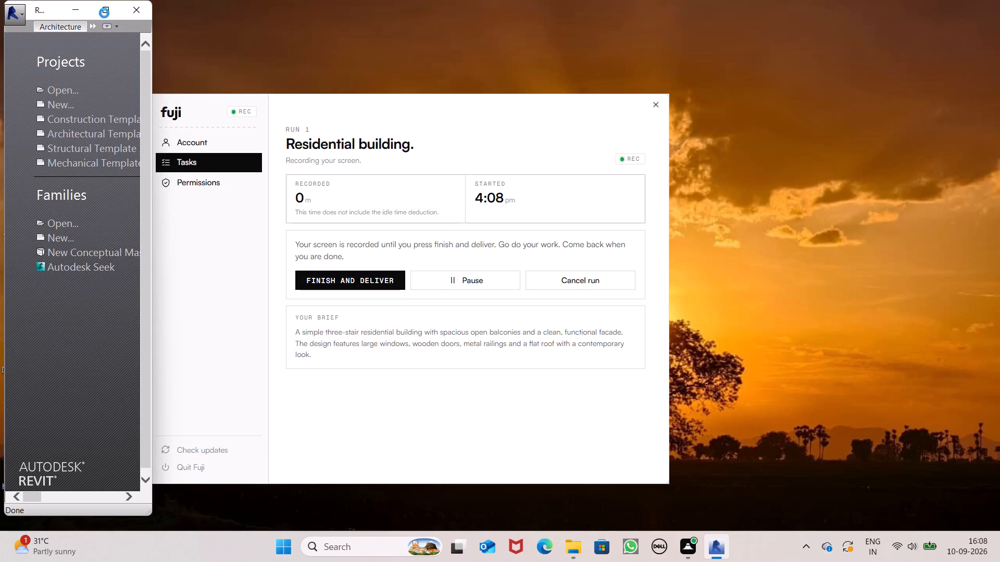
left_click(103, 12)
left_click(108, 10)
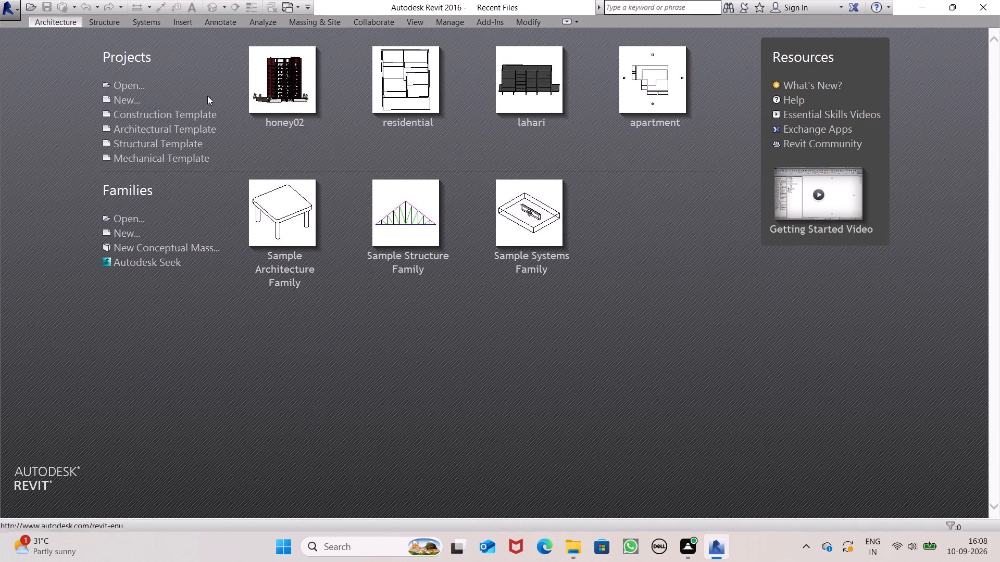
Create a new project from the Architectural Template.
left_click(129, 98)
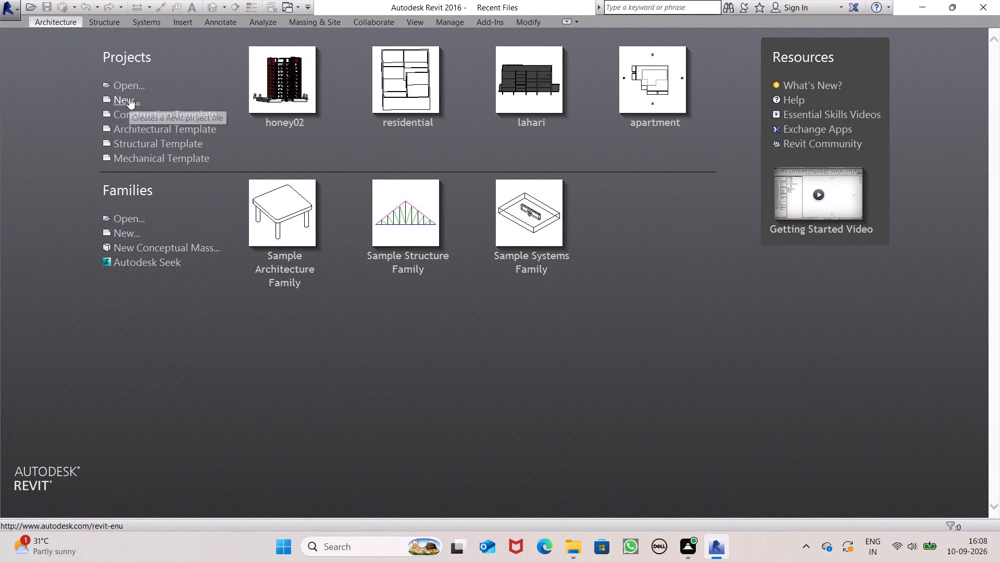
left_click(504, 246)
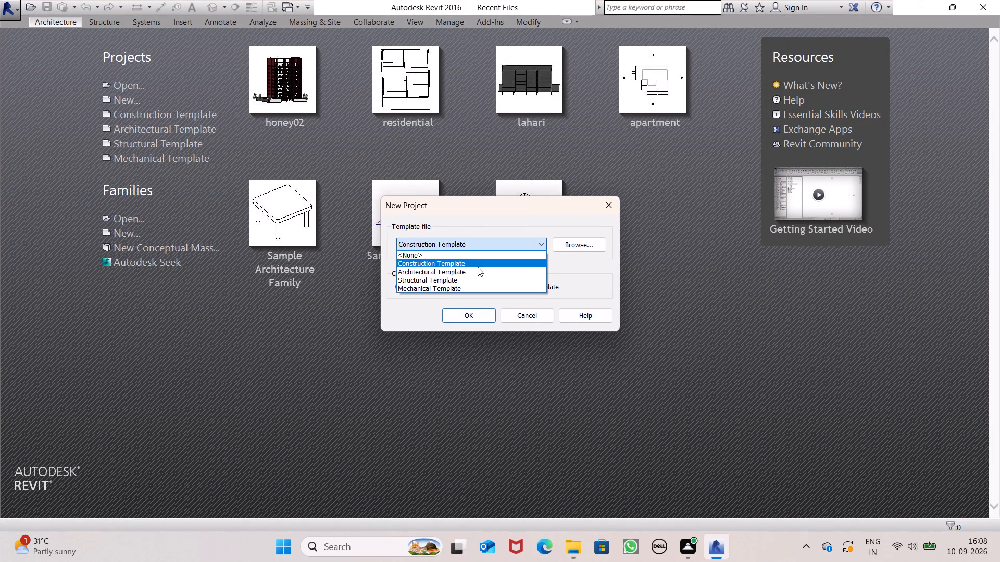
left_click(466, 272)
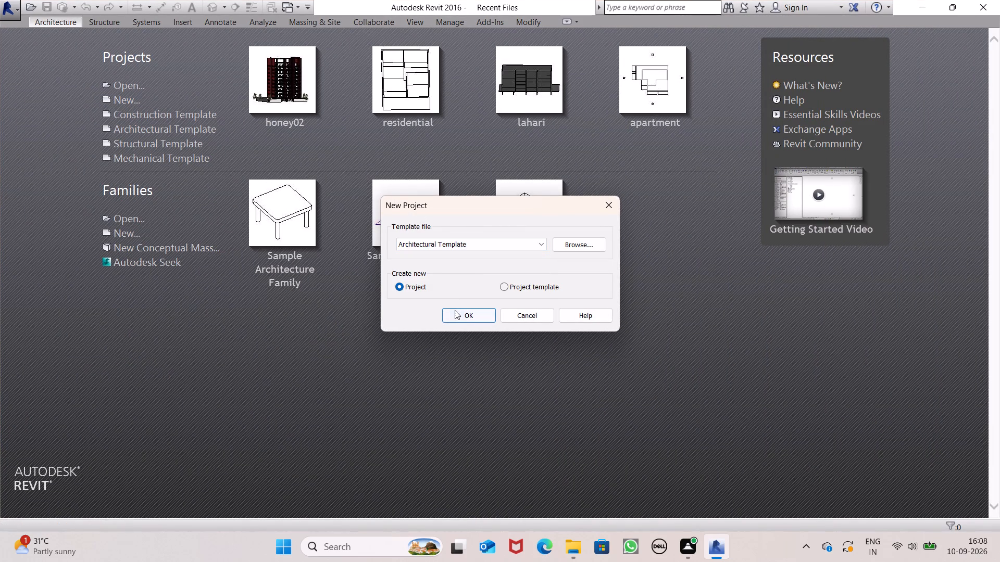
left_click(458, 310)
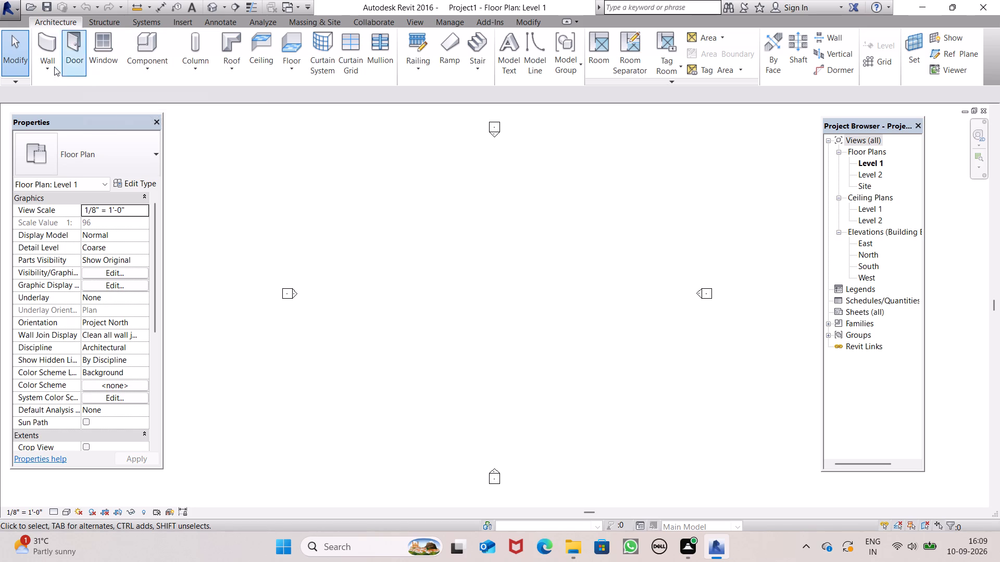
In the East elevation, add two more levels above Level 2, each offset 10' from the level below.
left_click(46, 33)
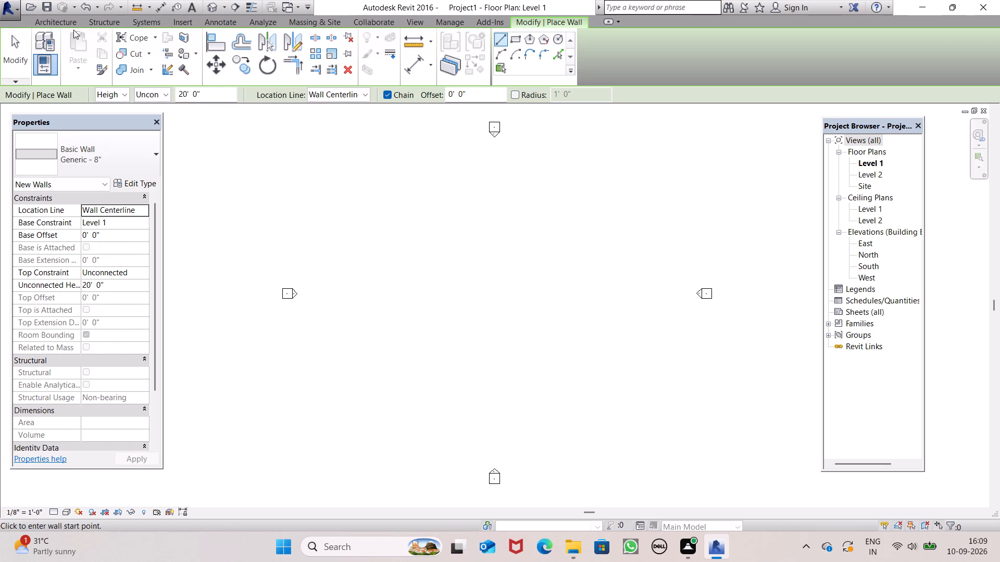
left_click(34, 18)
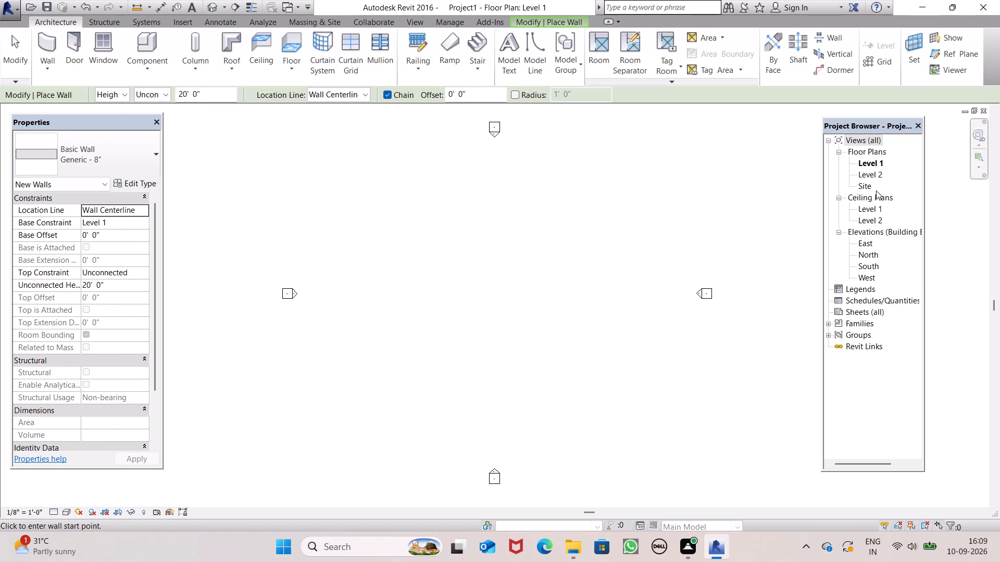
double_click(856, 245)
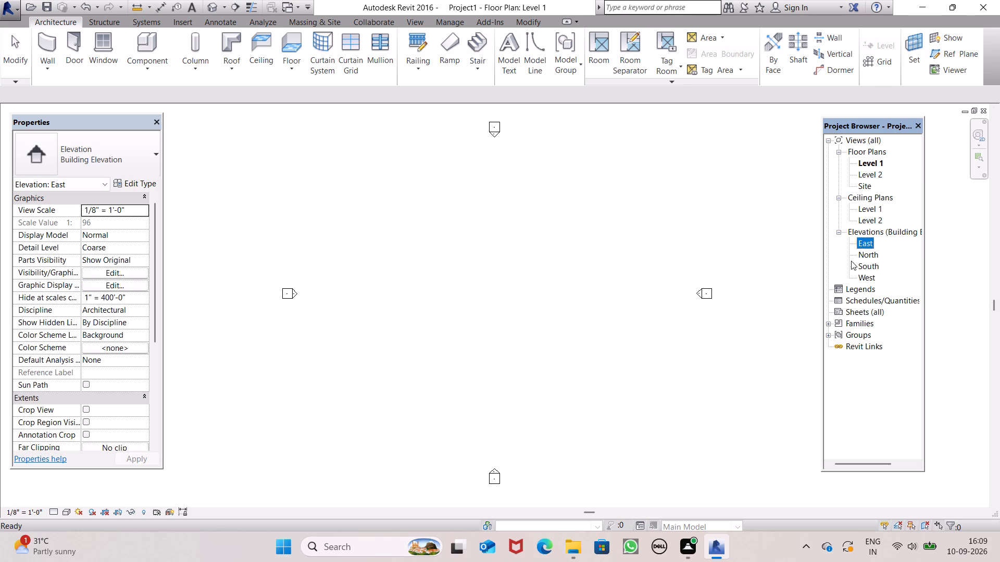
left_click(864, 241)
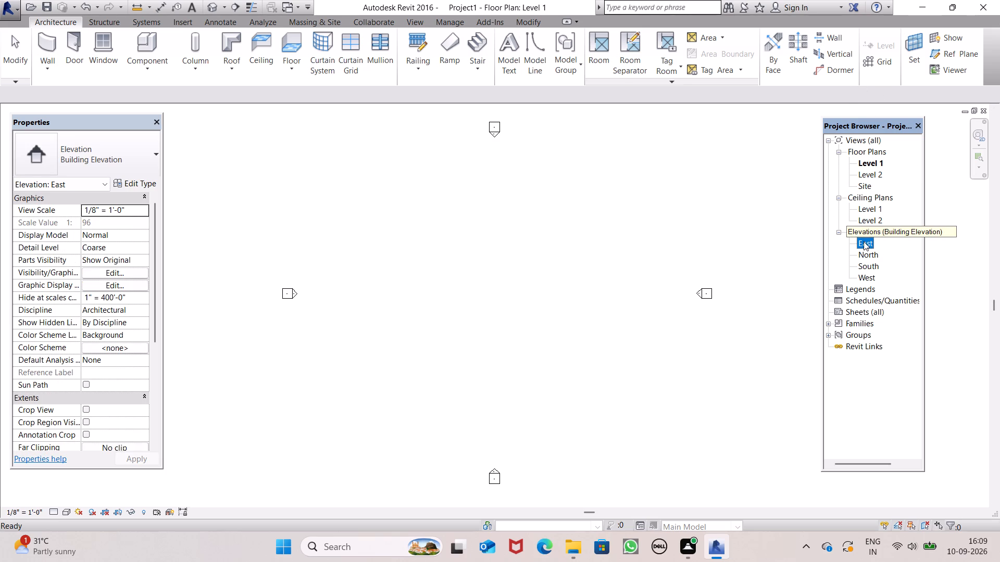
left_click(864, 241)
left_click(884, 42)
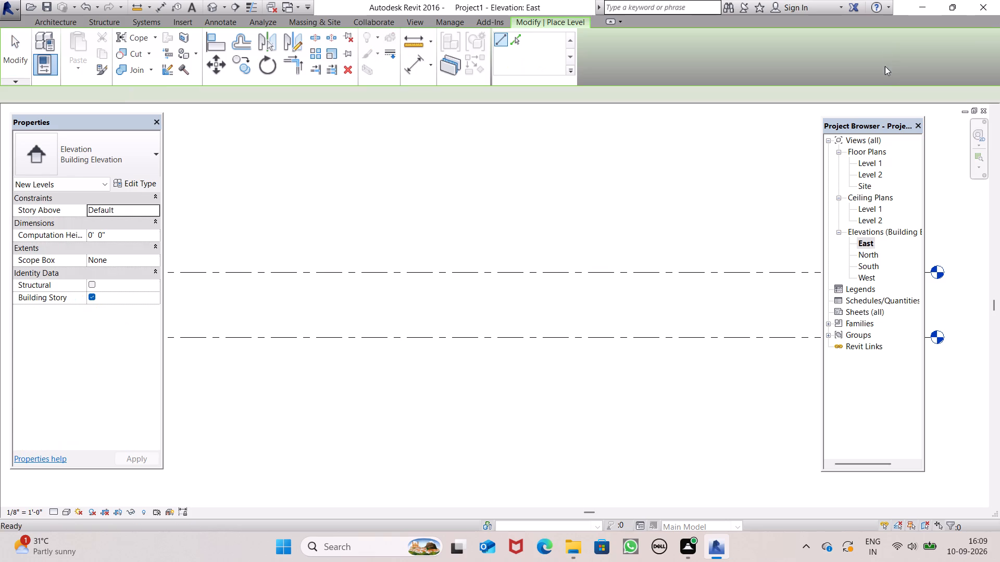
left_click(276, 92)
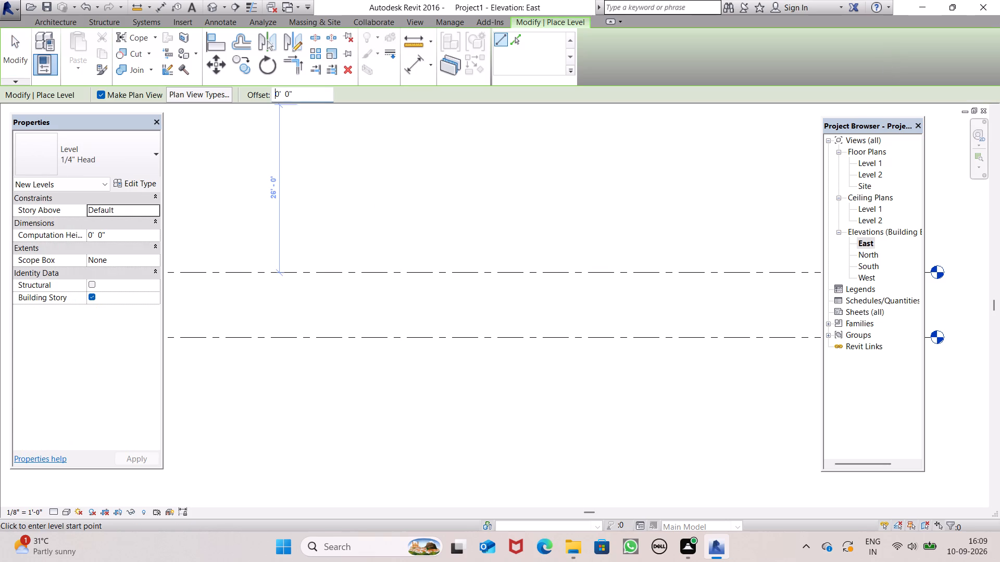
key("1")
key("Return")
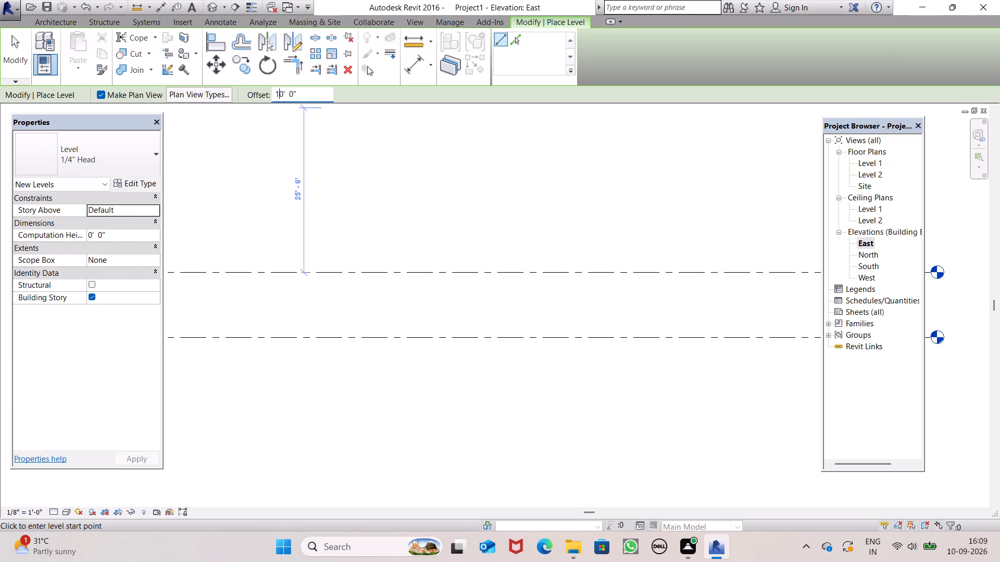
left_click(521, 42)
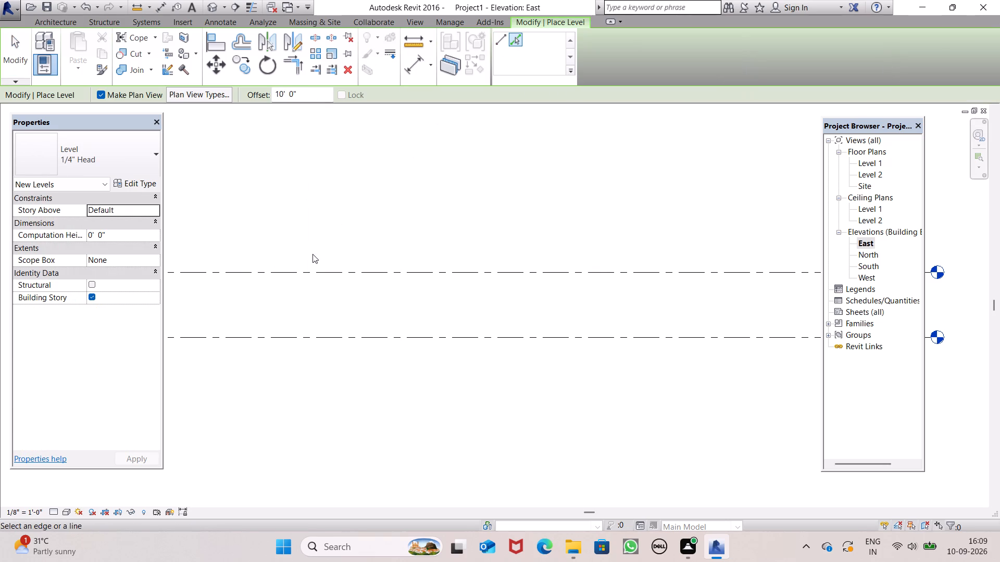
left_click(311, 271)
scroll(407, 230, "down", 6)
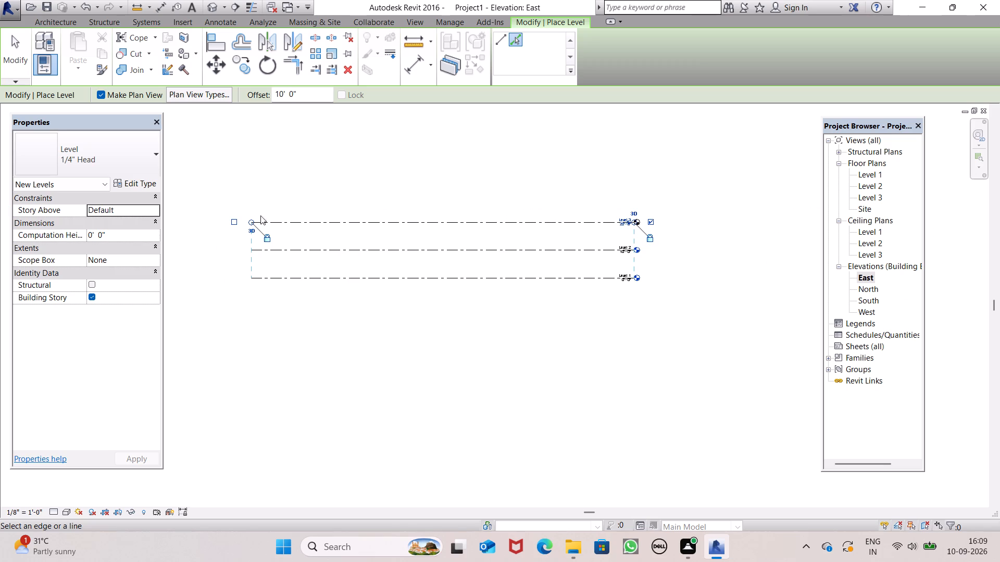
left_click(286, 217)
key("space")
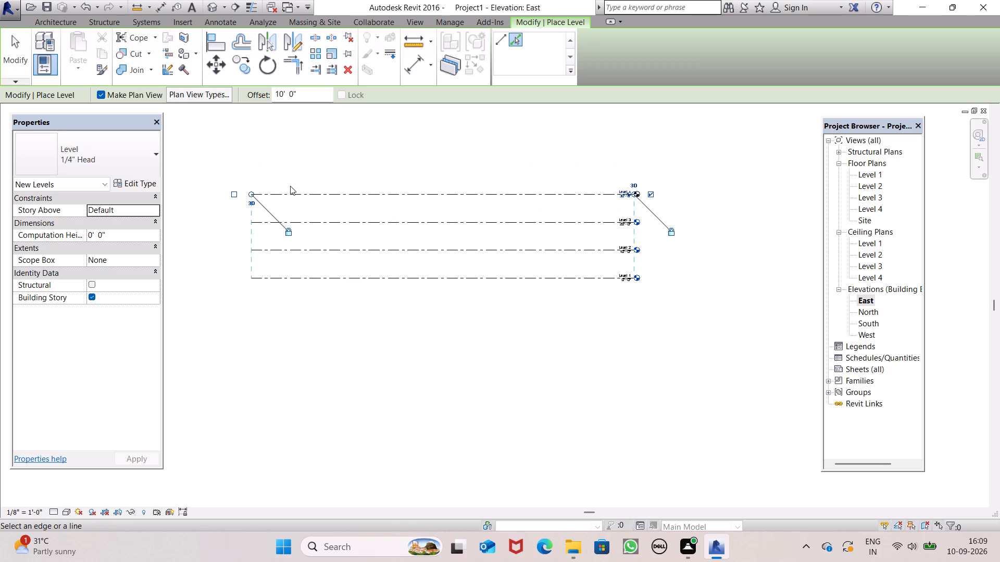
In the Level 1 floor plan, draw a closed rectangle of Generic - 8" walls, about 64' wide and 56' deep.
left_click(44, 25)
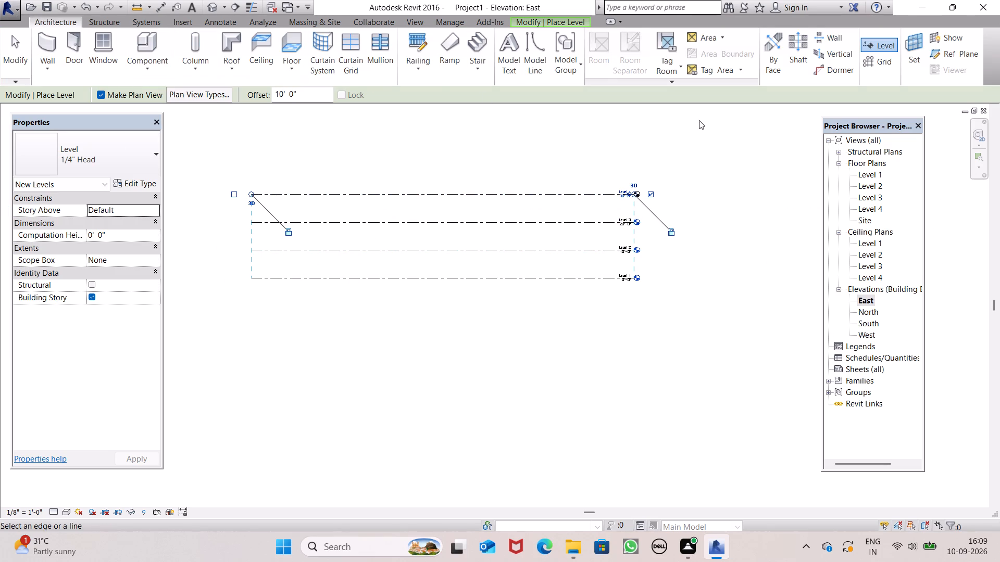
left_click(865, 174)
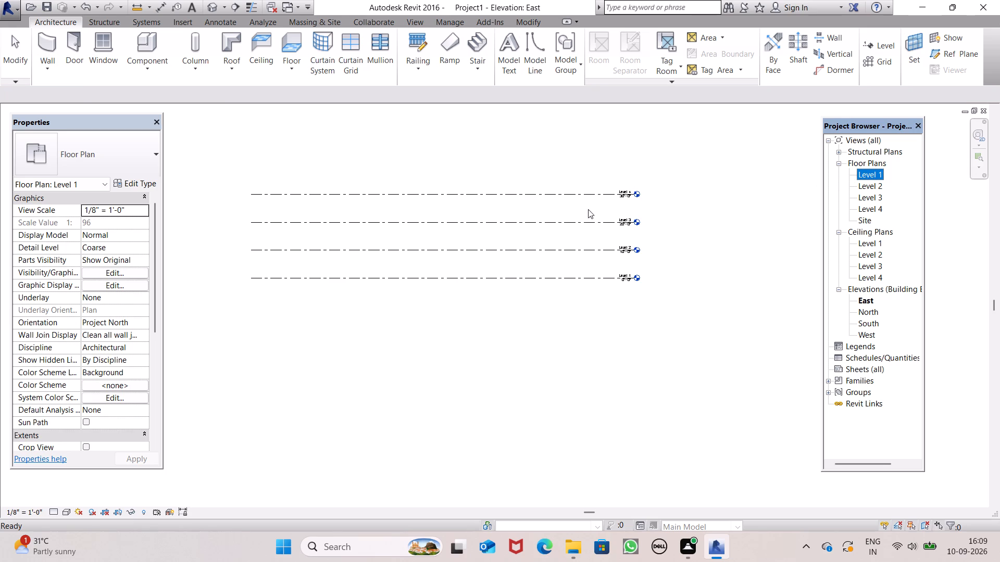
double_click(875, 170)
scroll(549, 263, "down", 3)
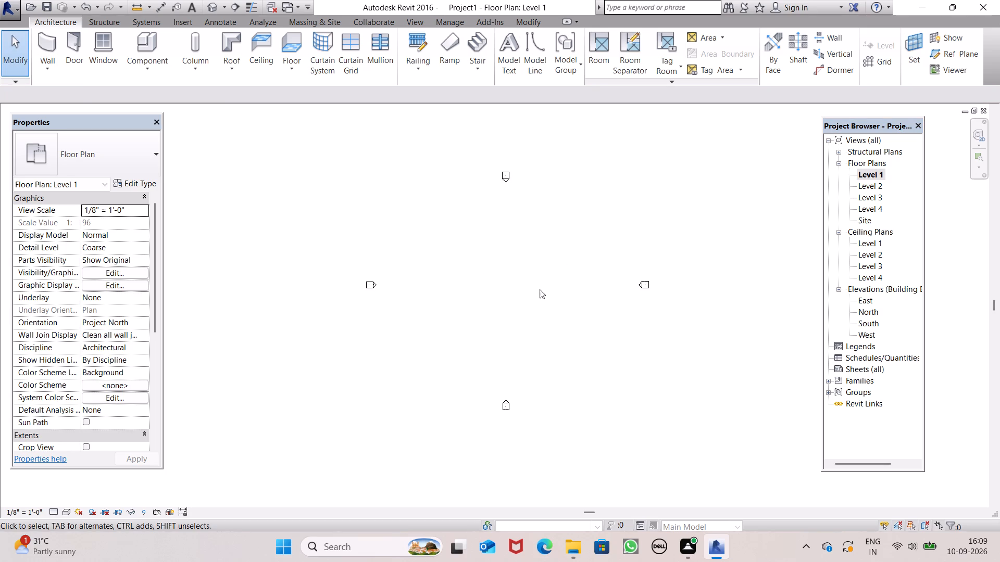
scroll(629, 297, "up", 2)
left_click(46, 62)
left_click(68, 88)
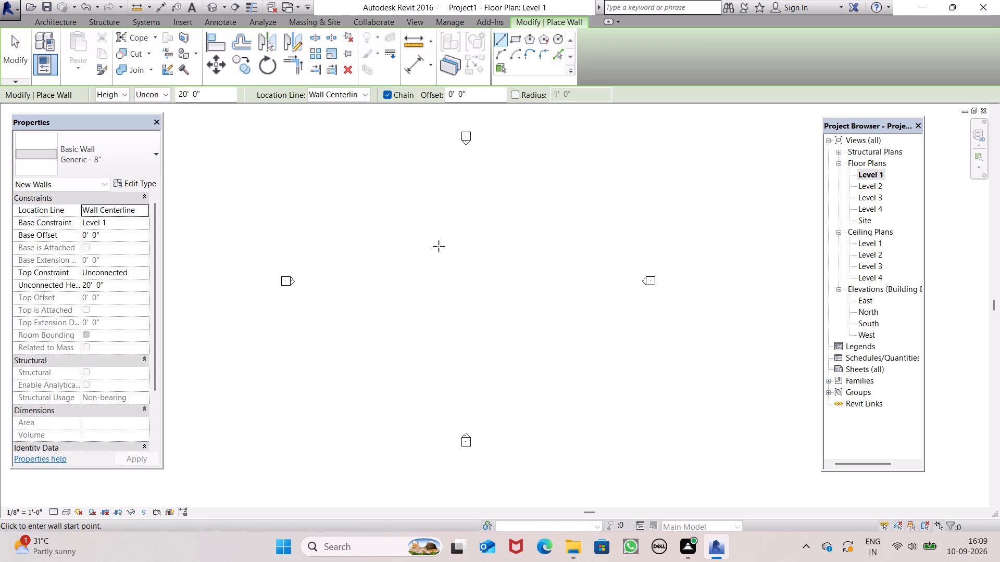
scroll(432, 234, "down", 3)
scroll(503, 289, "up", 4)
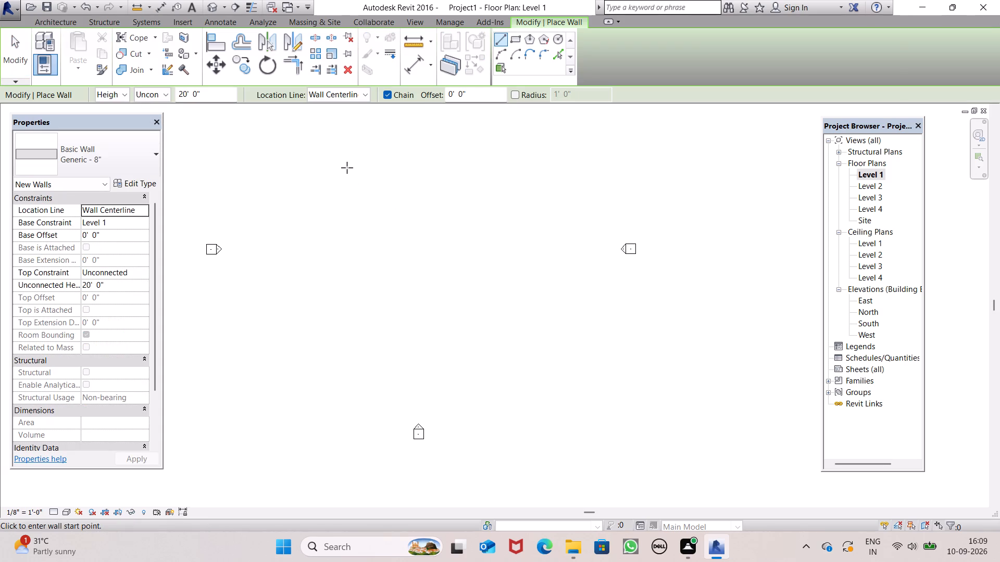
left_click(347, 168)
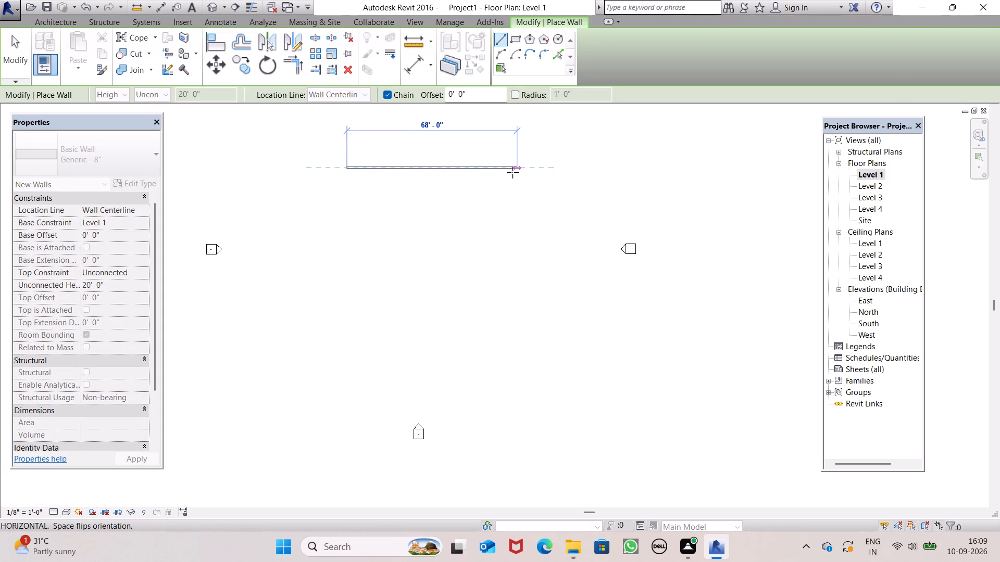
left_click(512, 170)
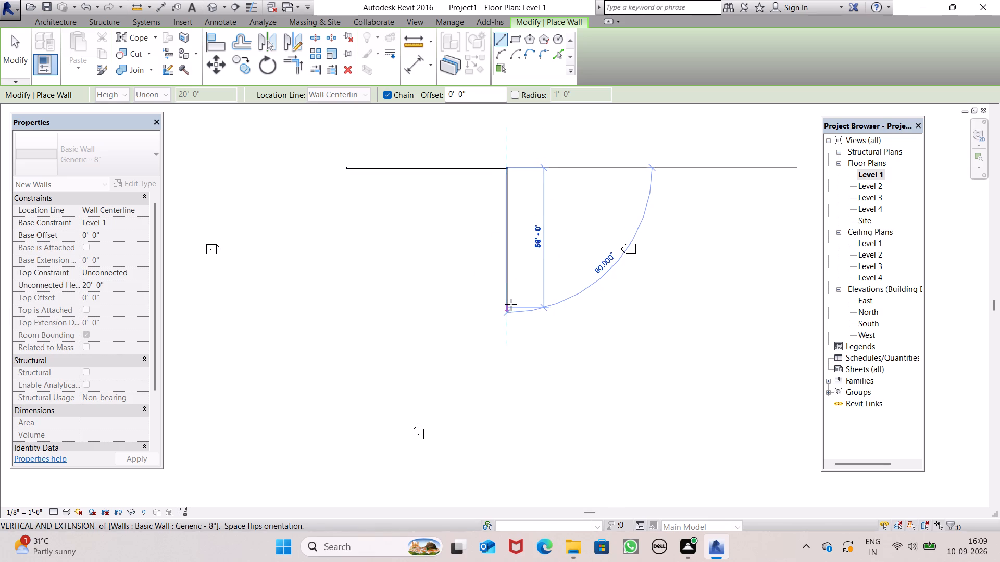
left_click(511, 304)
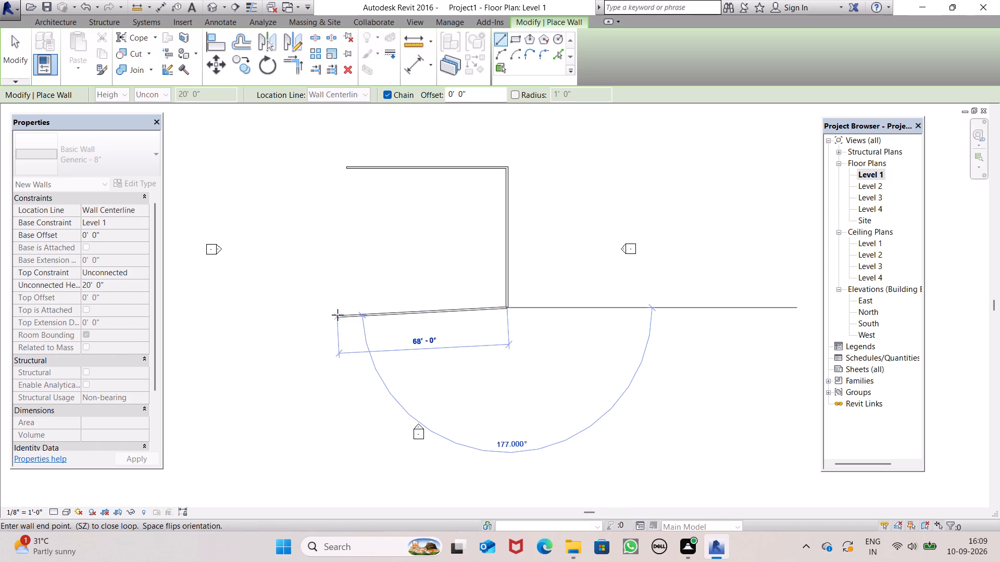
left_click(343, 311)
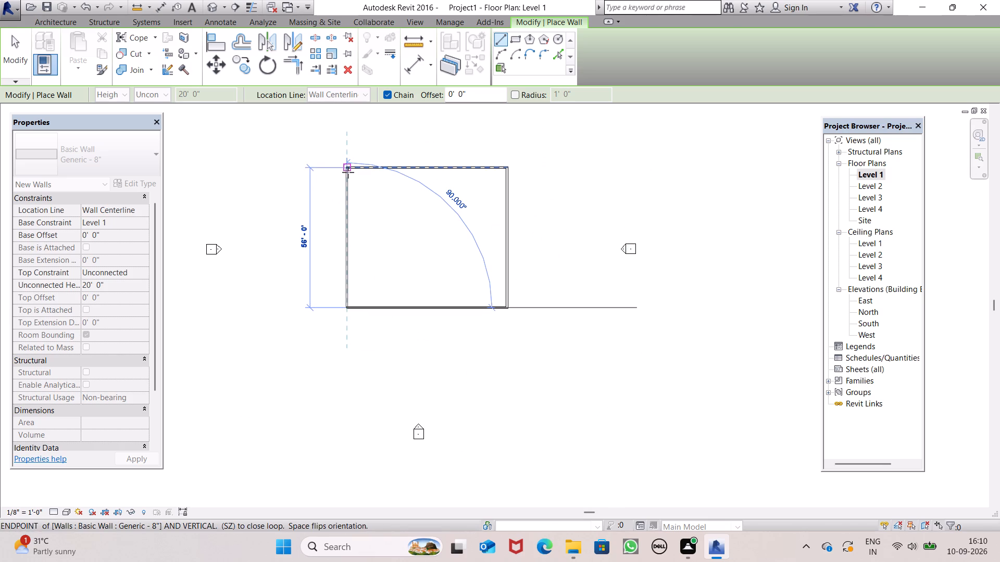
left_click(348, 170)
key("space")
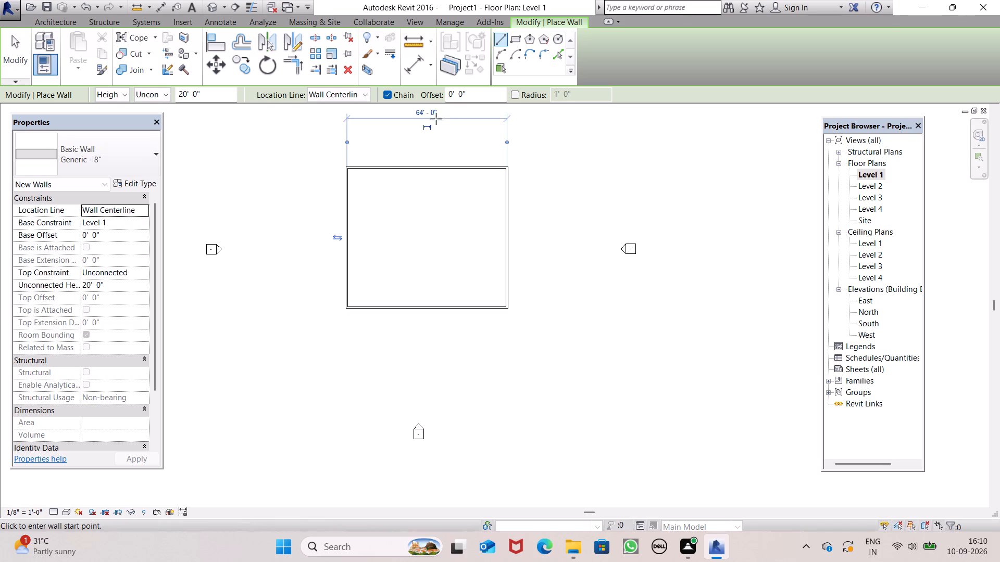
Set the wall rectangle's east-west width to 40'.
left_click(434, 116)
key("BackSpace")
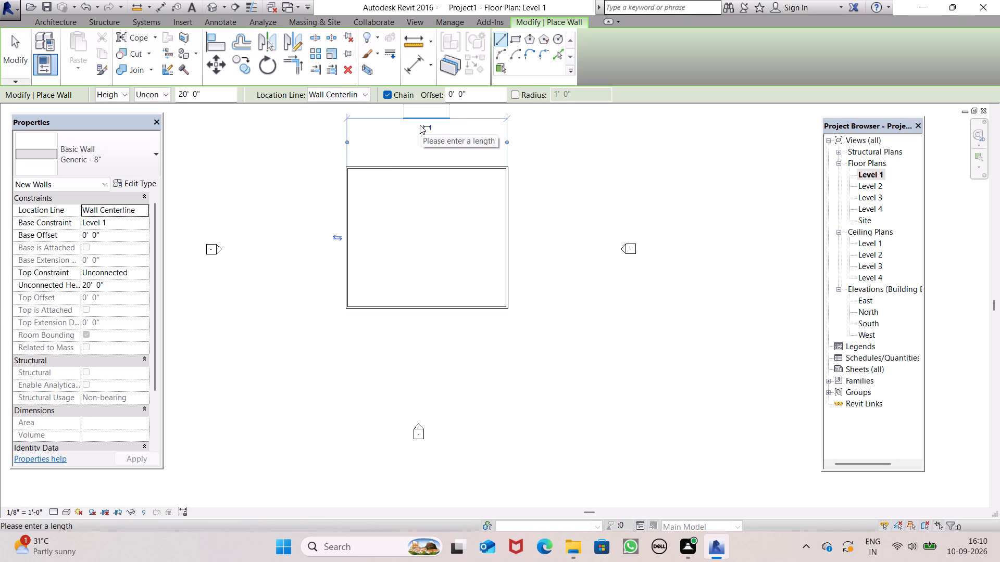
type("40")
key("apostrophe")
key("Return")
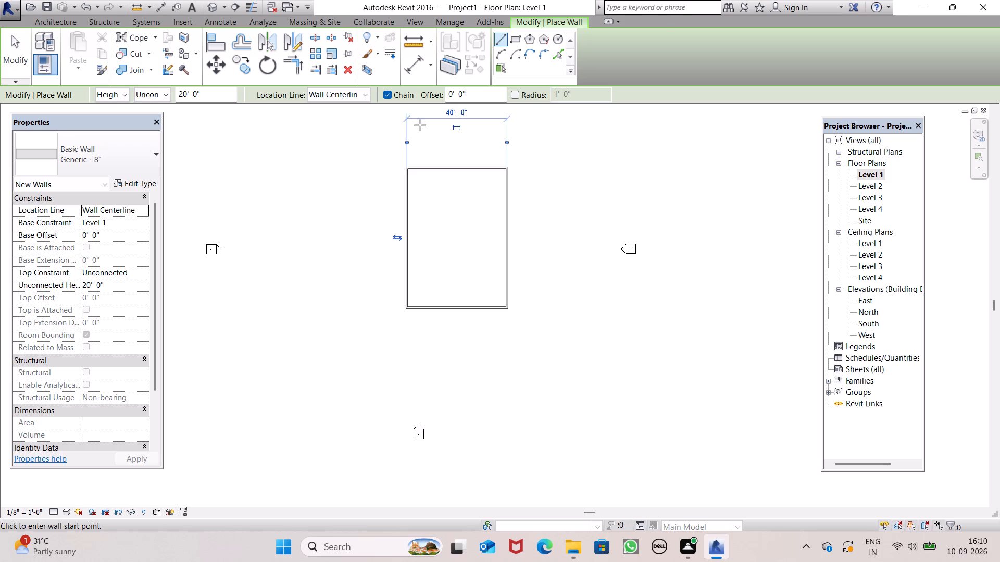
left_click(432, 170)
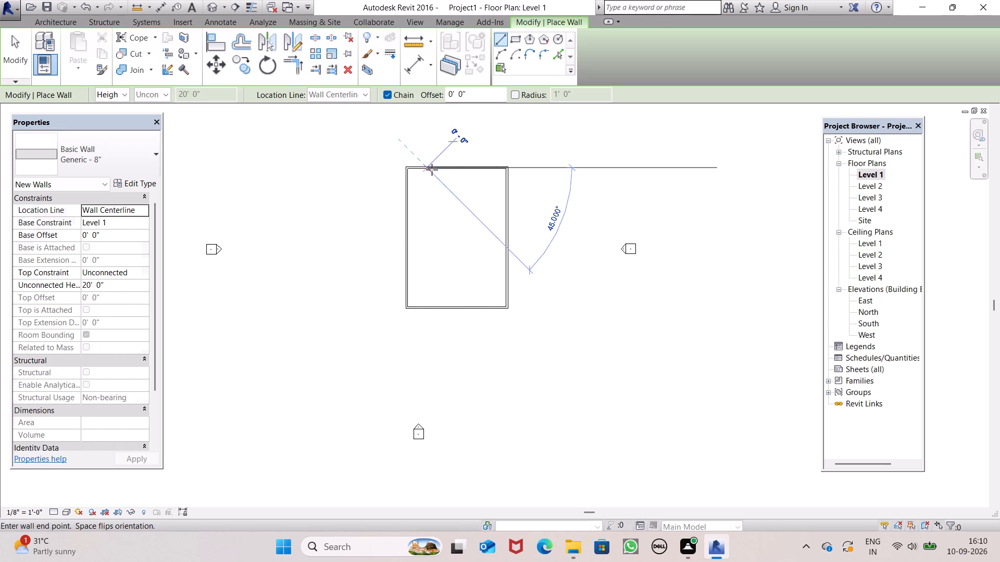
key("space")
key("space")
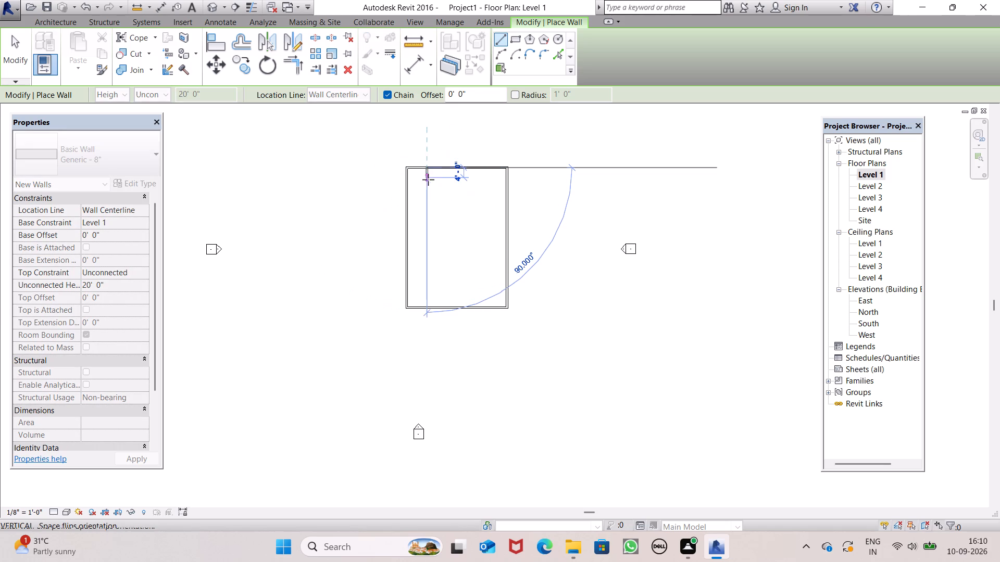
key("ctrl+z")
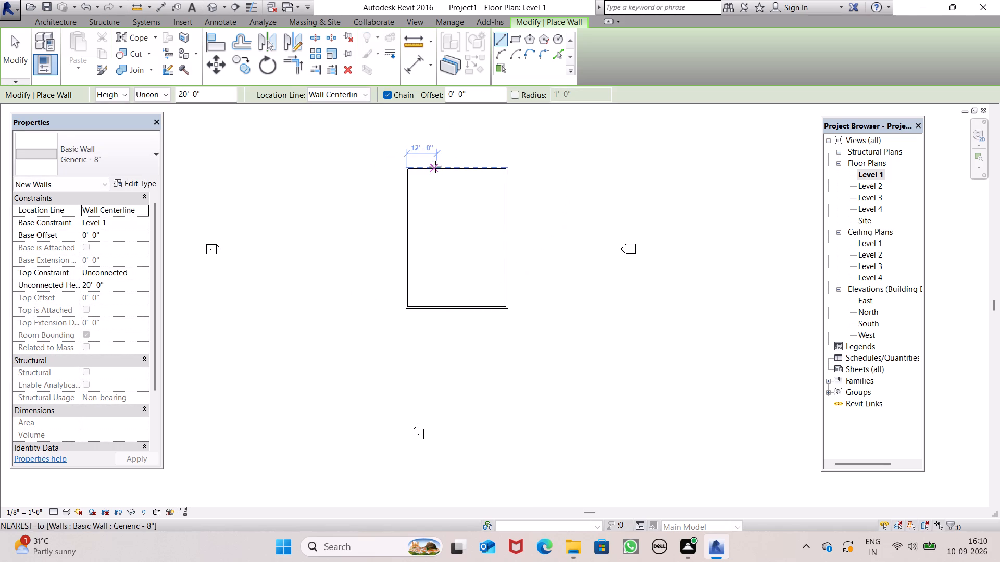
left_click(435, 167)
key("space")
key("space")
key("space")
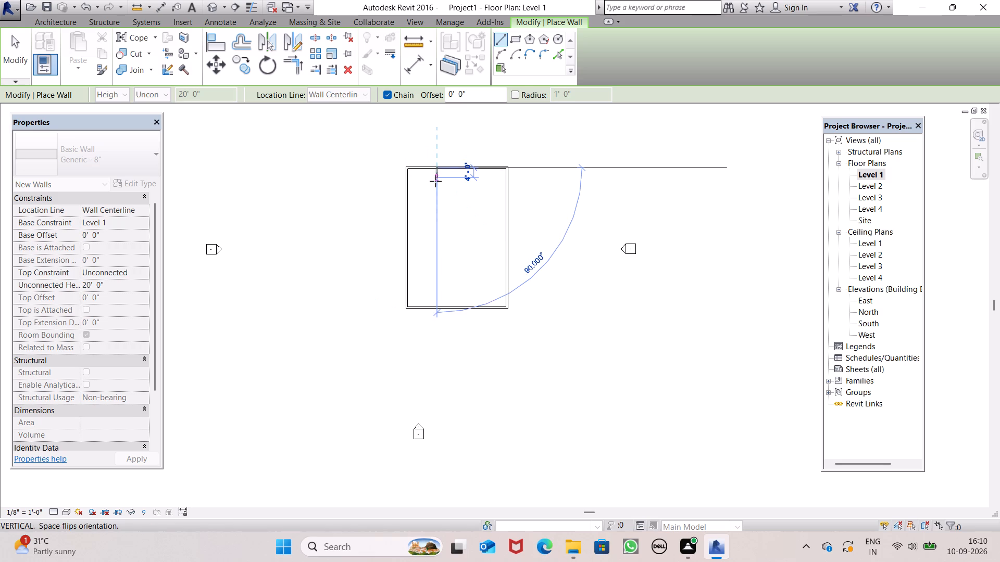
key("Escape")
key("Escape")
Set the wall rectangle's north-south depth to 50' by adjusting the north wall, and flip that wall's orientation.
left_click(419, 164)
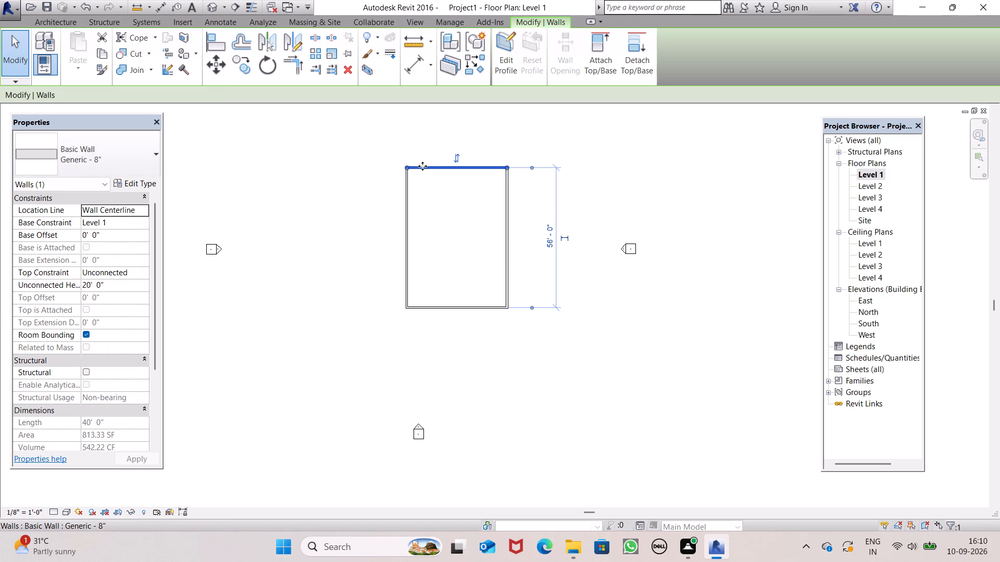
left_click(550, 242)
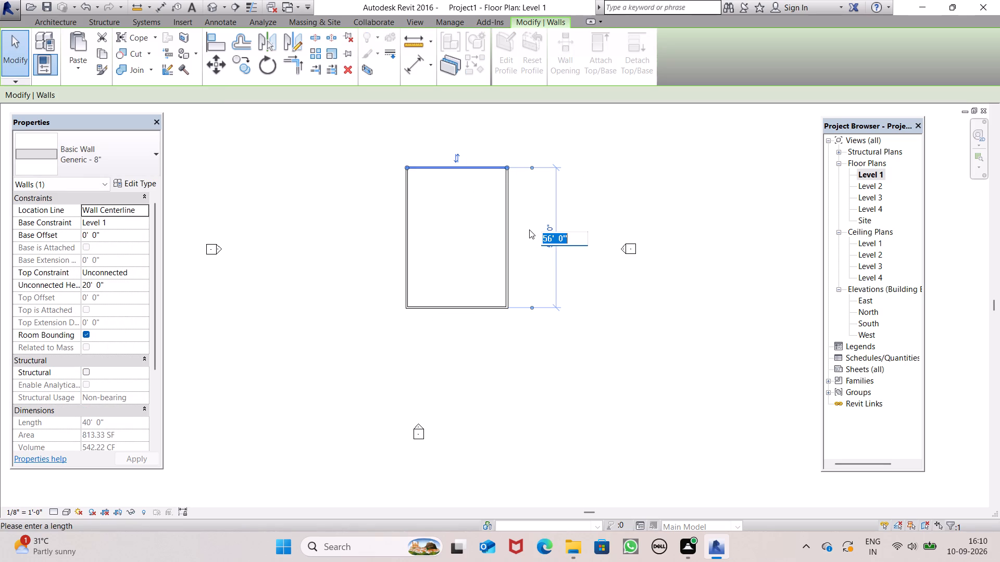
type("50'")
key("Return")
key("space")
left_click(601, 311)
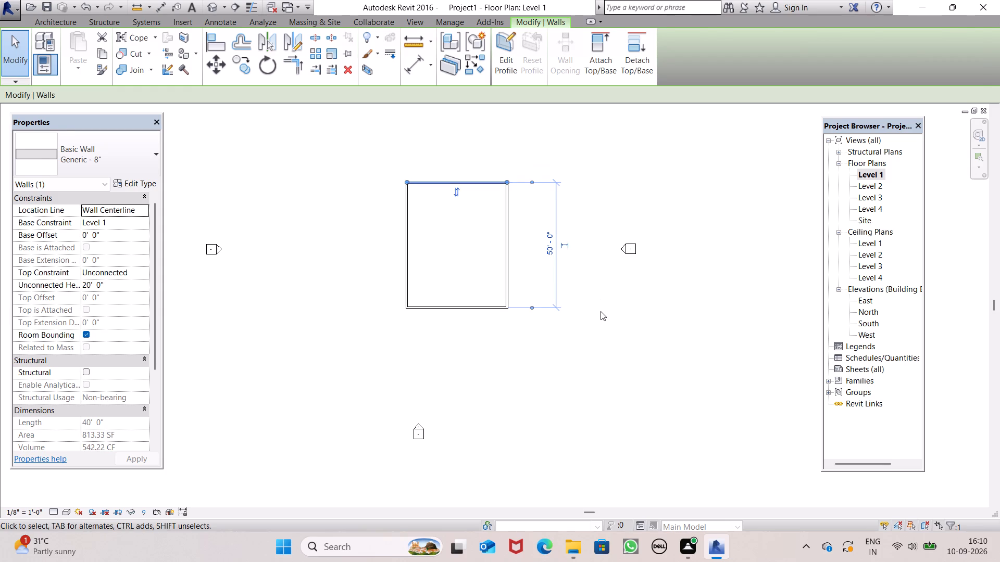
key("space")
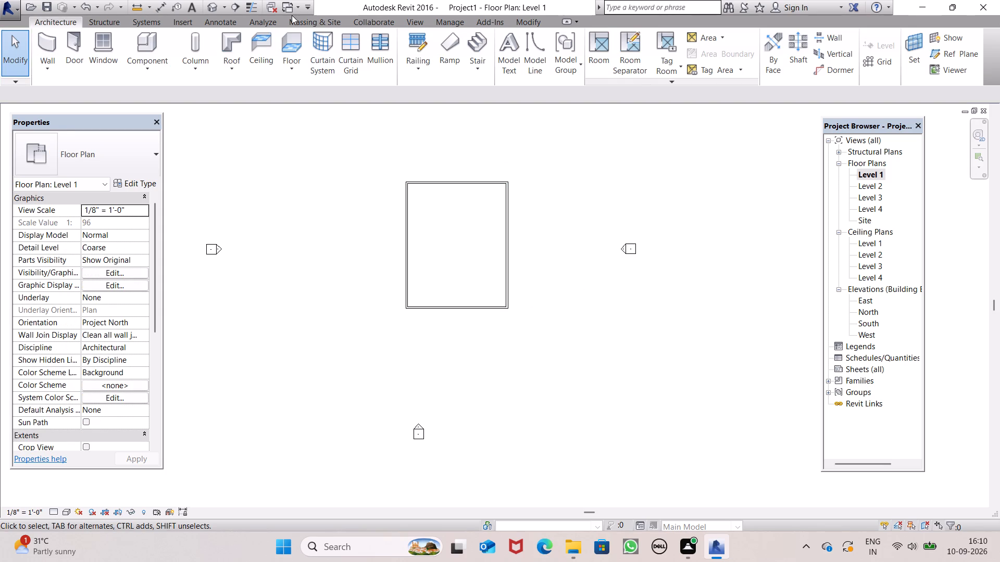
Open the default 3D view and set its visual style to Realistic.
left_click(209, 8)
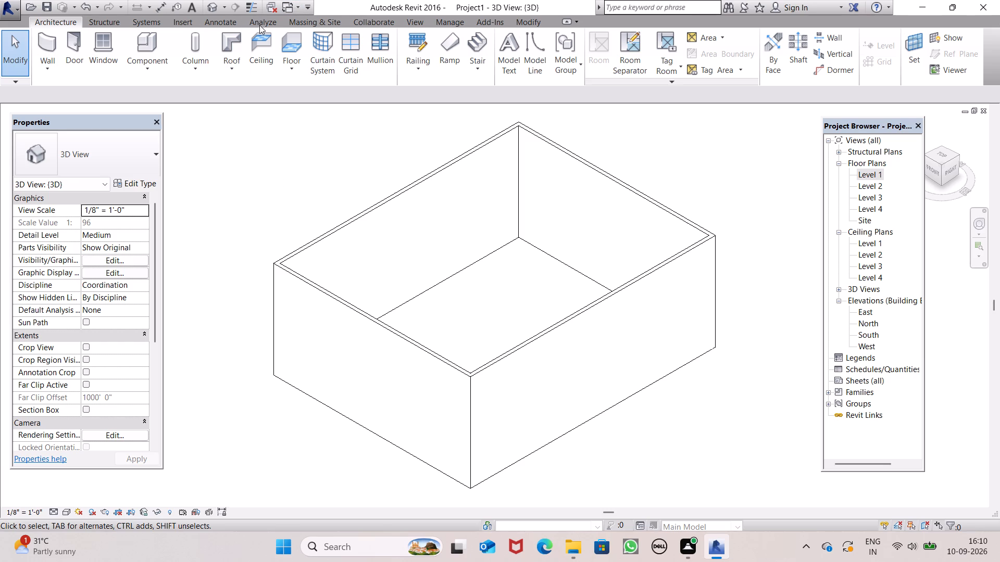
left_click(875, 170)
left_click(875, 170)
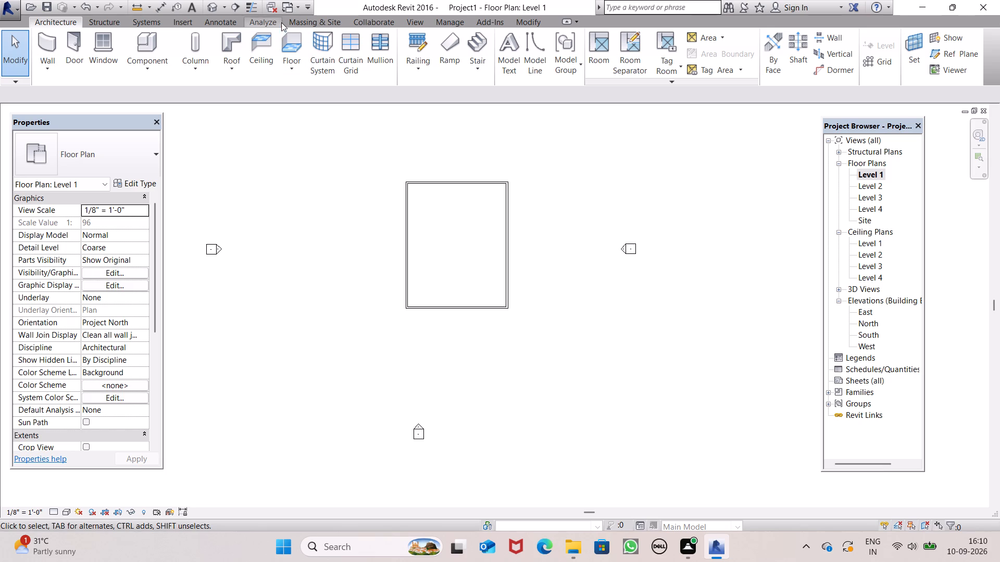
left_click(211, 5)
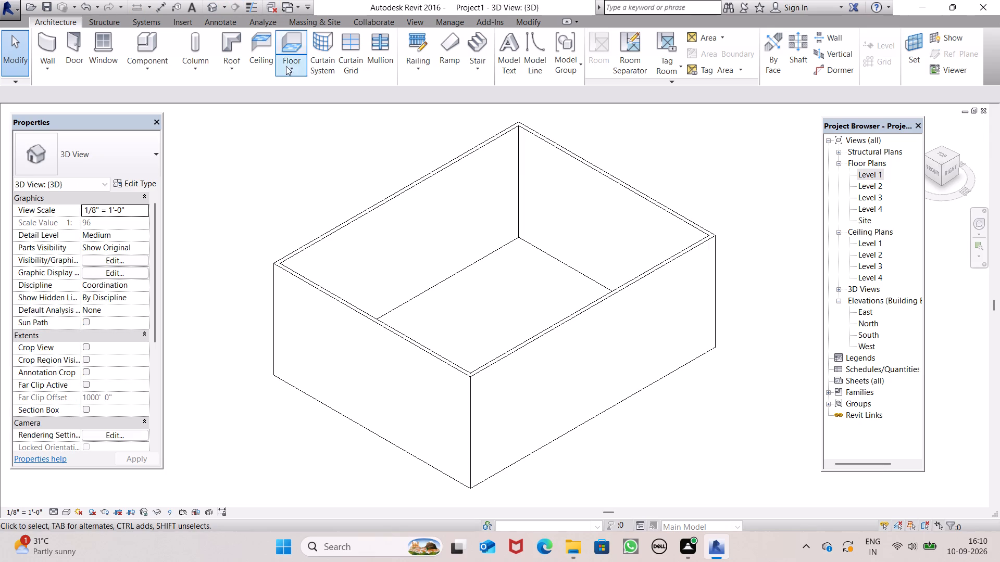
left_click(65, 512)
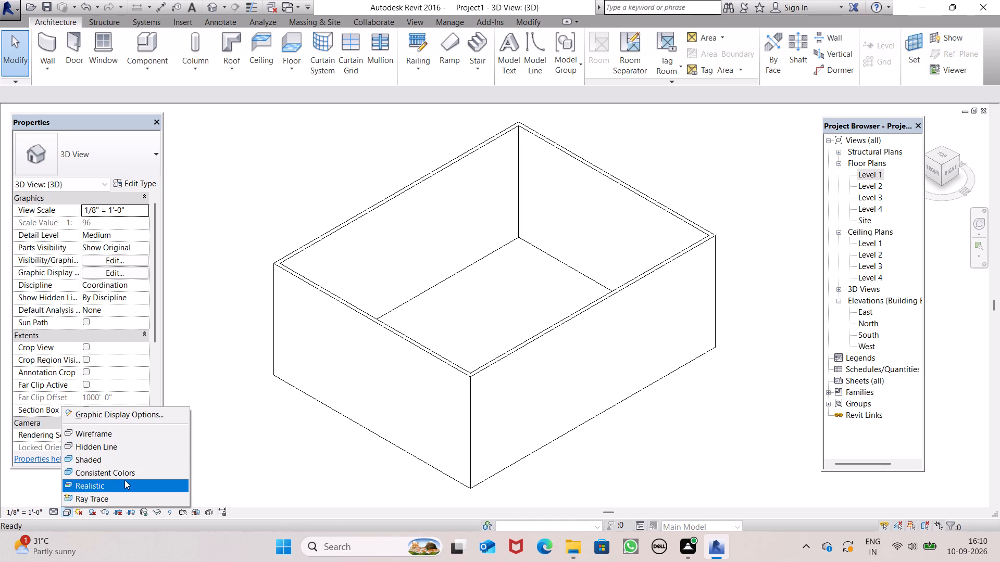
left_click(122, 483)
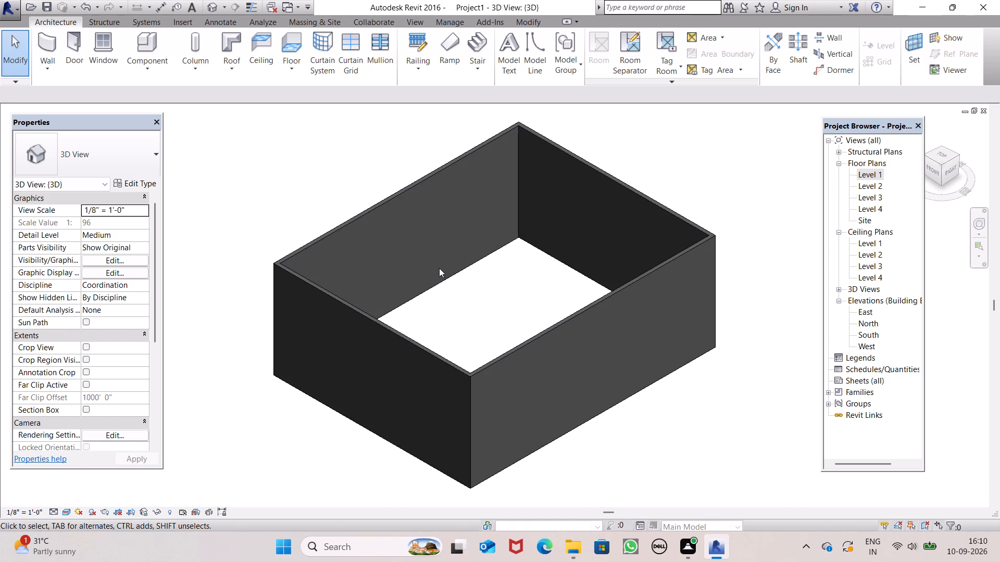
In the Level 1 floor plan, create a Generic - 12" floor from a rectangular boundary about 58' deep, extending slightly beyond the walls on all sides.
scroll(470, 254, "down", 1)
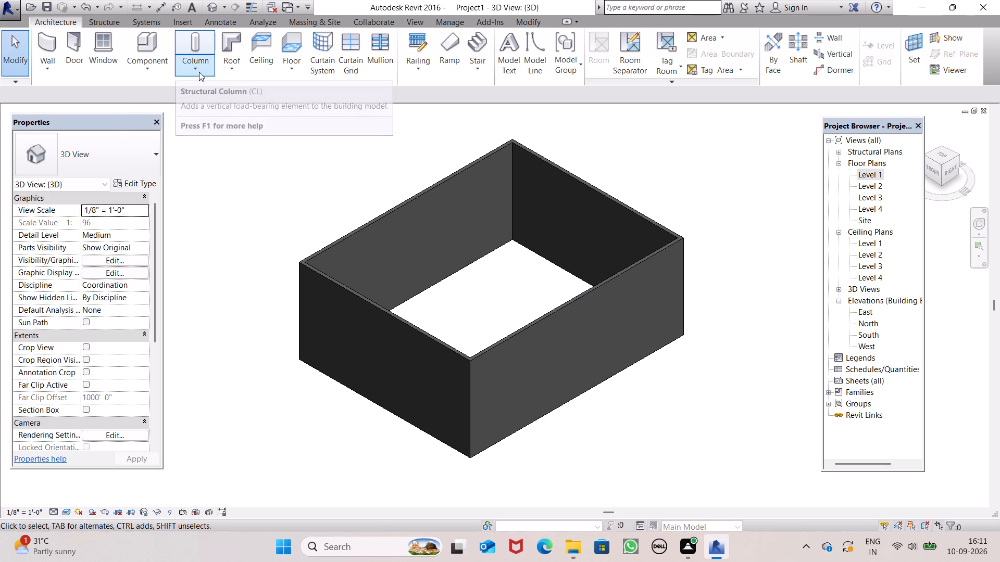
left_click(292, 73)
left_click(291, 92)
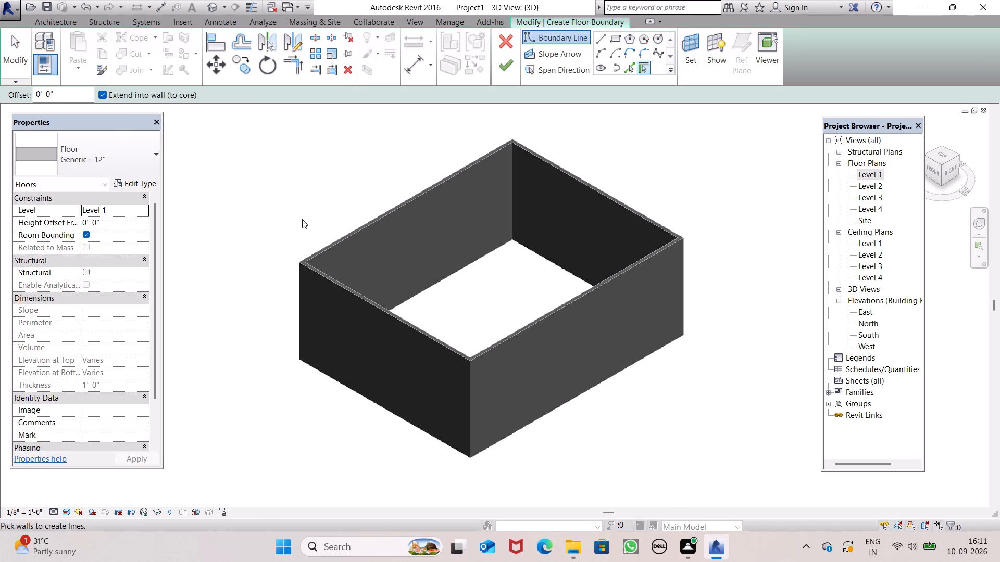
scroll(327, 239, "down", 1)
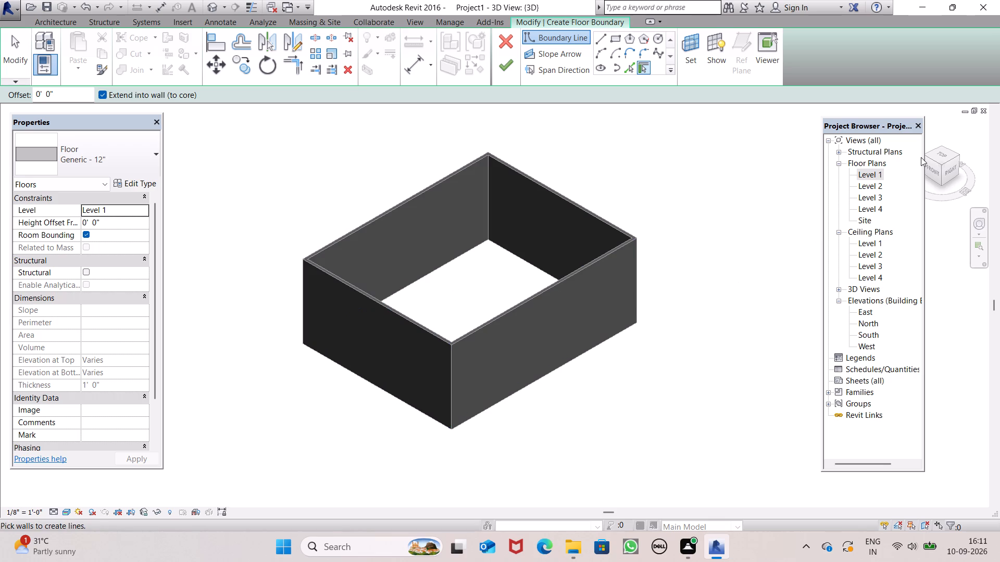
left_click(865, 170)
left_click(865, 170)
scroll(510, 266, "up", 3)
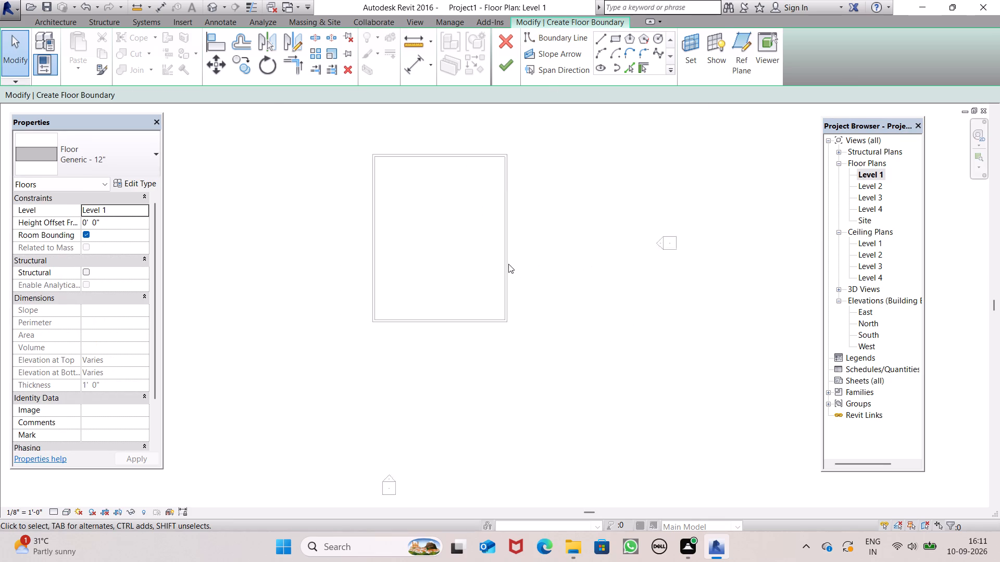
scroll(508, 264, "up", 3)
scroll(468, 237, "down", 5)
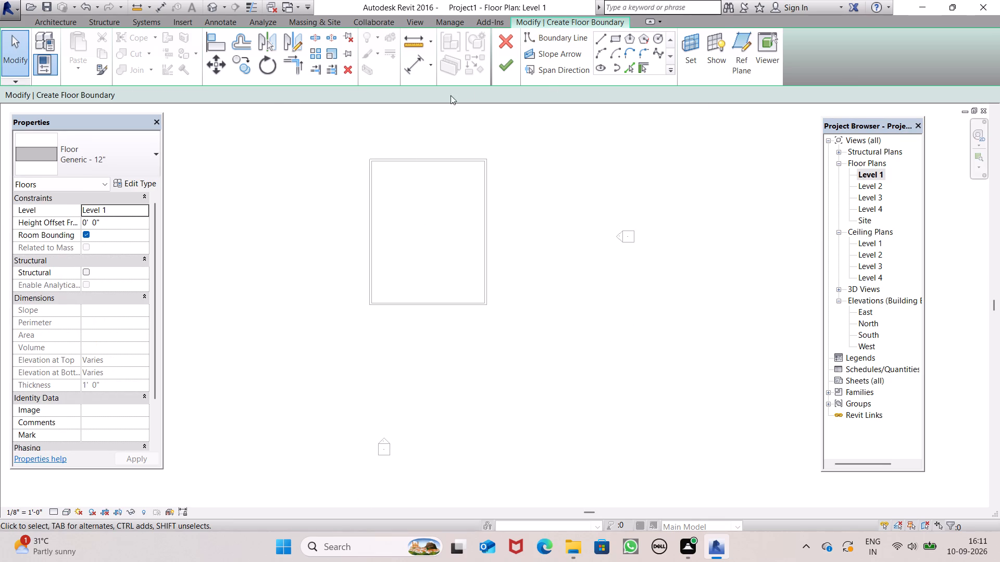
left_click(615, 41)
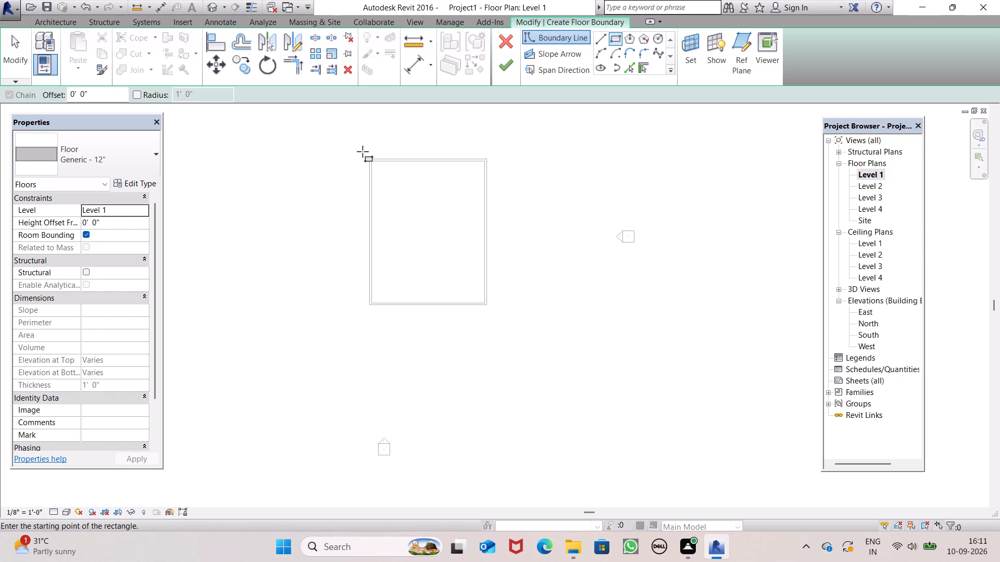
left_click(362, 150)
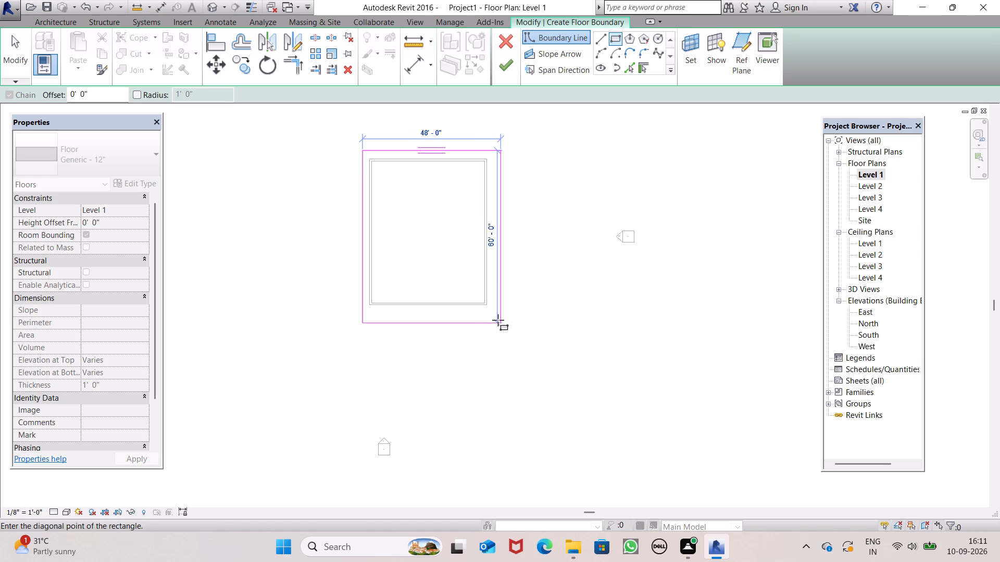
scroll(497, 320, "up", 3)
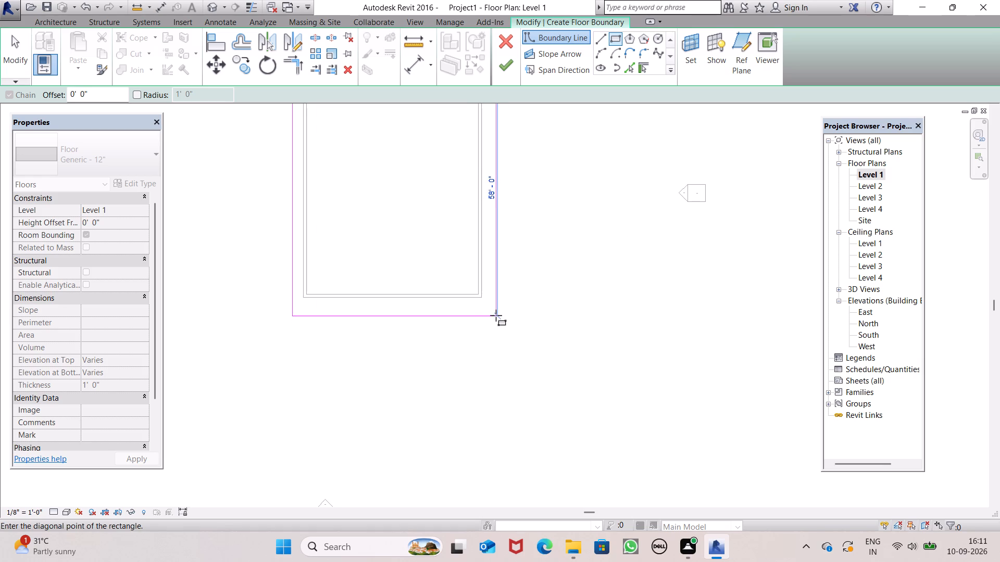
left_click(491, 317)
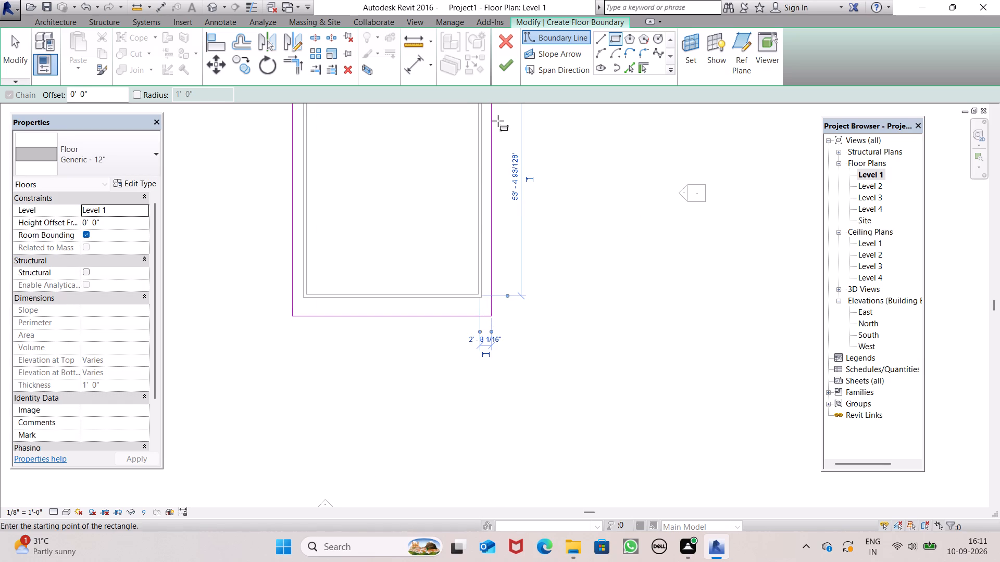
scroll(565, 303, "down", 4)
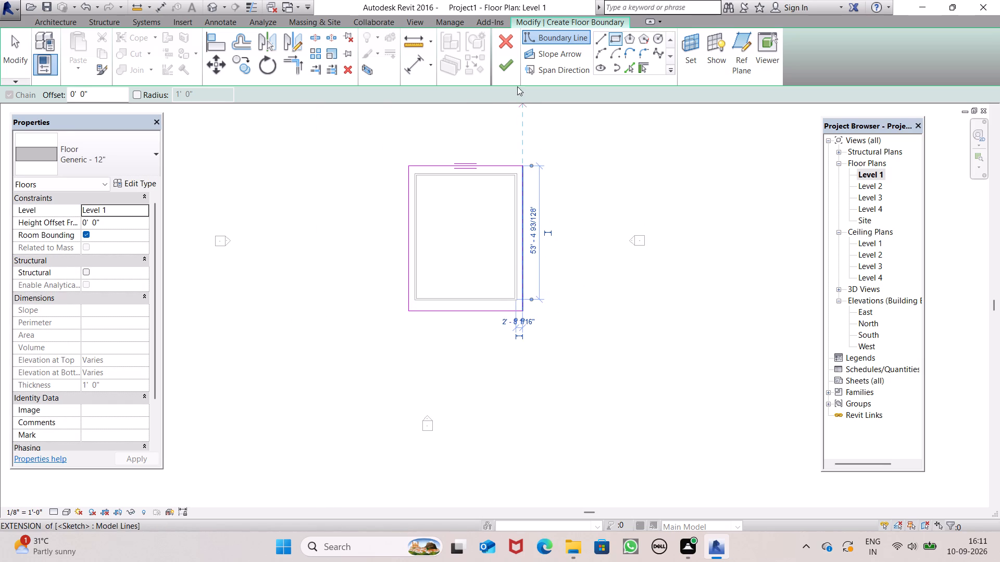
left_click(508, 67)
scroll(553, 160, "down", 4)
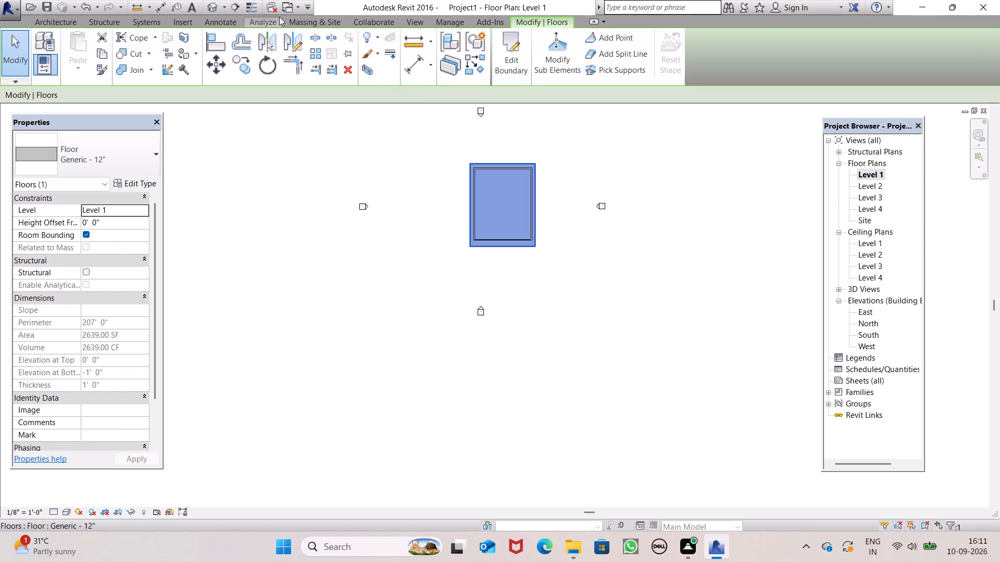
Examine the walls and the projecting floor slab in the 3D view from the front and several oblique angles.
left_click(212, 10)
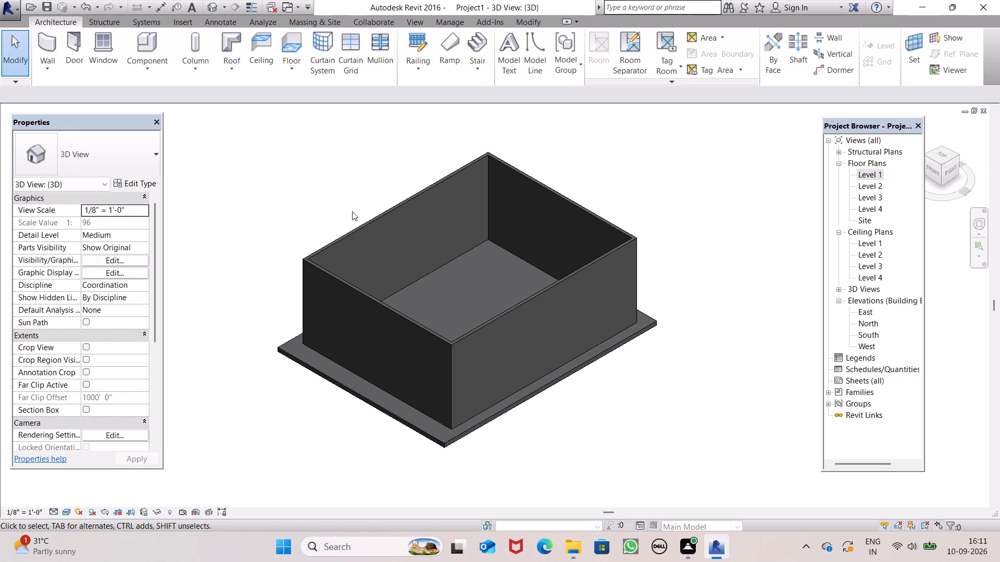
scroll(353, 220, "down", 5)
middle_click_drag(376, 276, 512, 285)
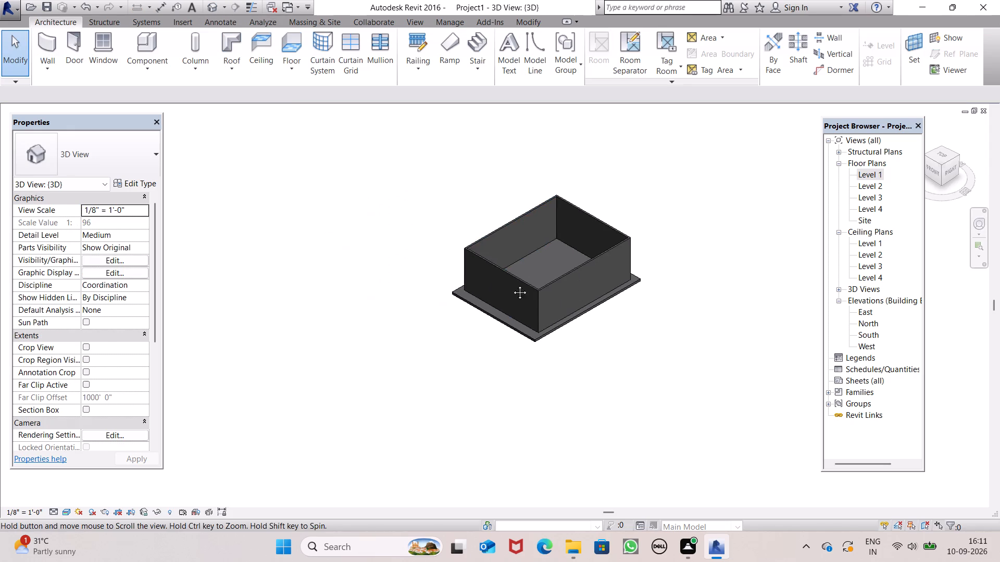
middle_click_drag(512, 285, 463, 280)
middle_click_drag(473, 329, 480, 334)
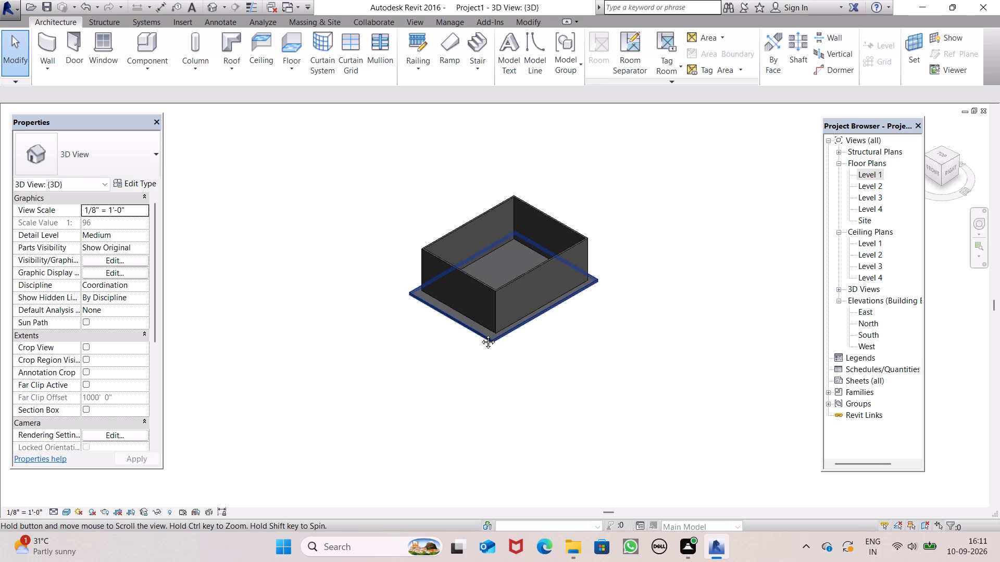
middle_click_drag(480, 334, 566, 339)
scroll(597, 296, "up", 2)
middle_click(587, 308)
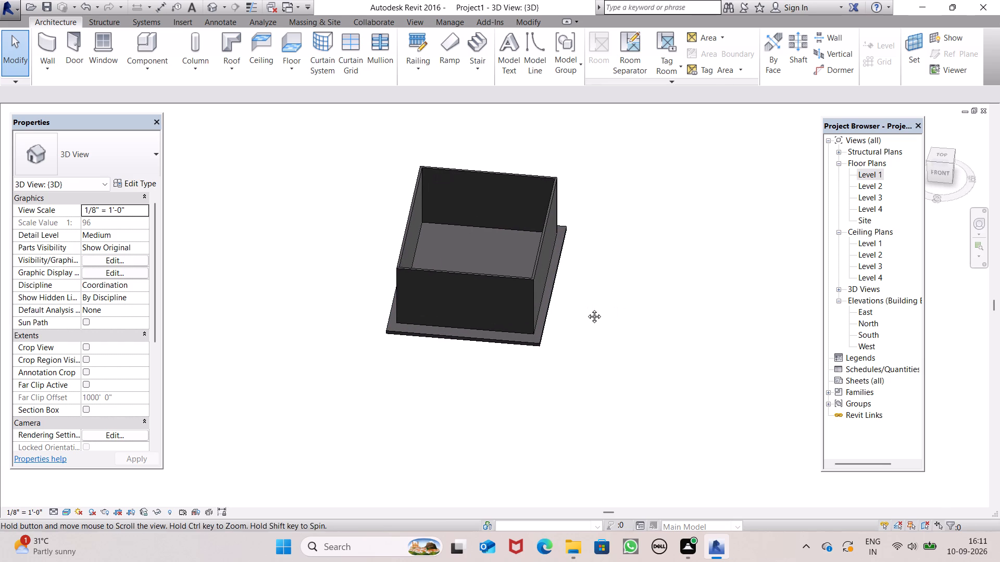
scroll(591, 304, "up", 1)
left_click(946, 175)
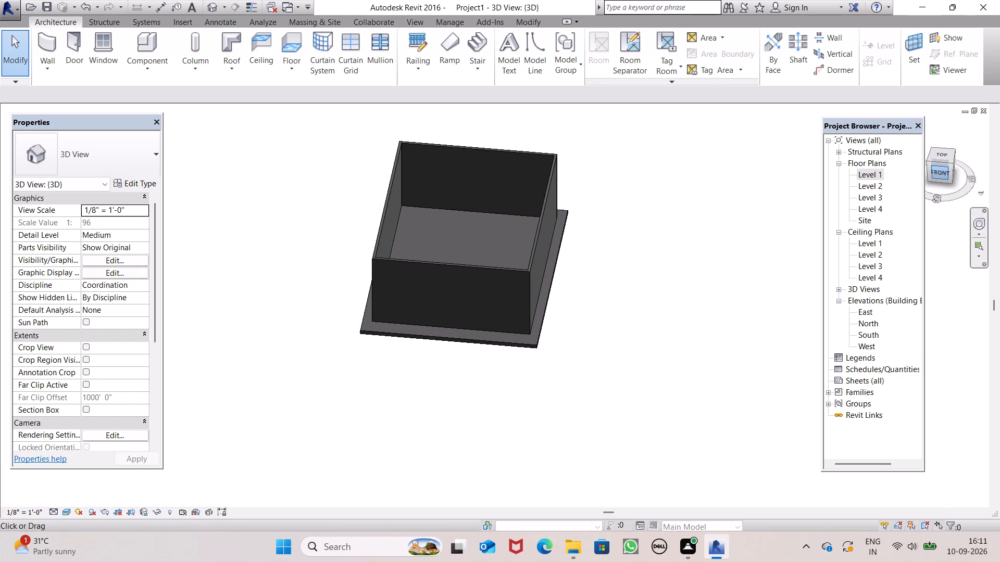
scroll(684, 276, "up", 1)
middle_click_drag(684, 276, 678, 320)
scroll(642, 177, "down", 5)
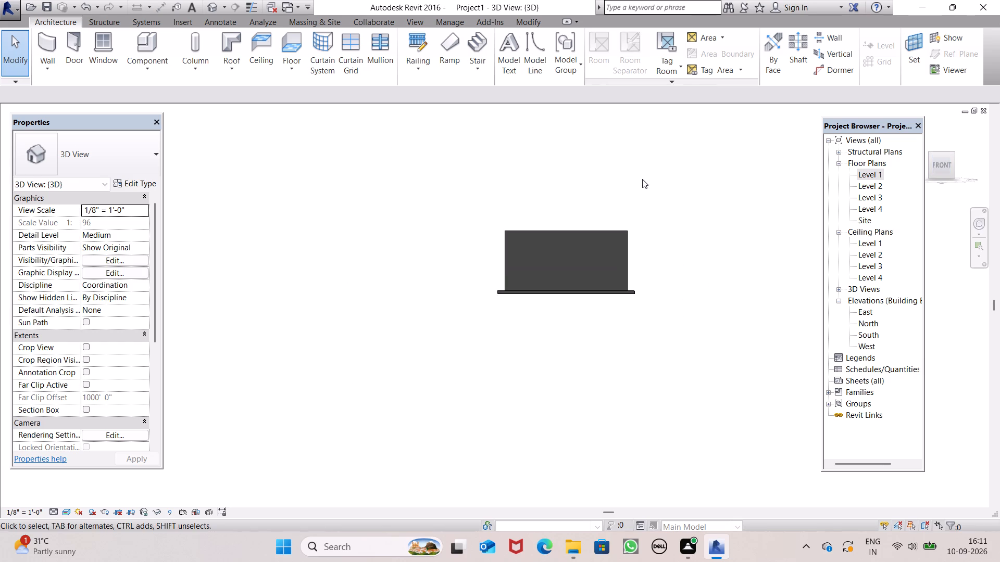
middle_click_drag(660, 212, 655, 251)
scroll(640, 226, "up", 1)
scroll(611, 175, "down", 4)
middle_click_drag(636, 220, 631, 344, "shift")
scroll(623, 261, "up", 5)
middle_click_drag(622, 263, 609, 258)
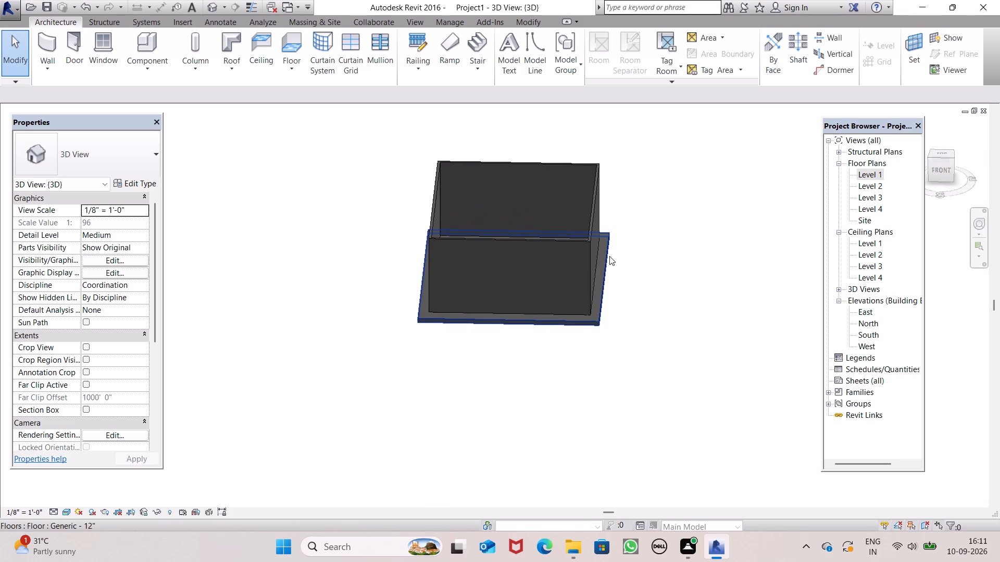
scroll(584, 271, "down", 3)
middle_click_drag(596, 294, 606, 392)
scroll(620, 299, "up", 1)
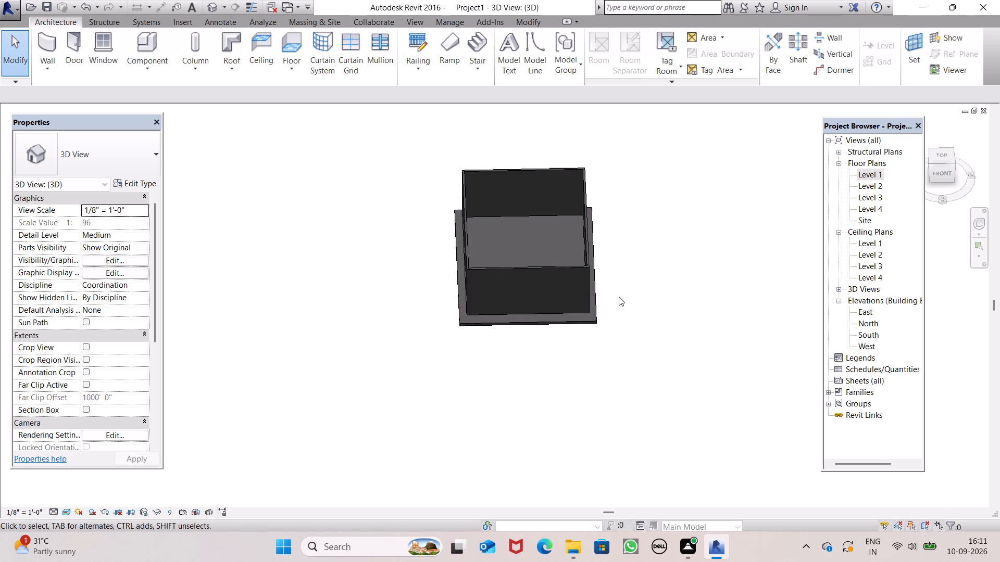
left_click(652, 311)
scroll(628, 304, "up", 8)
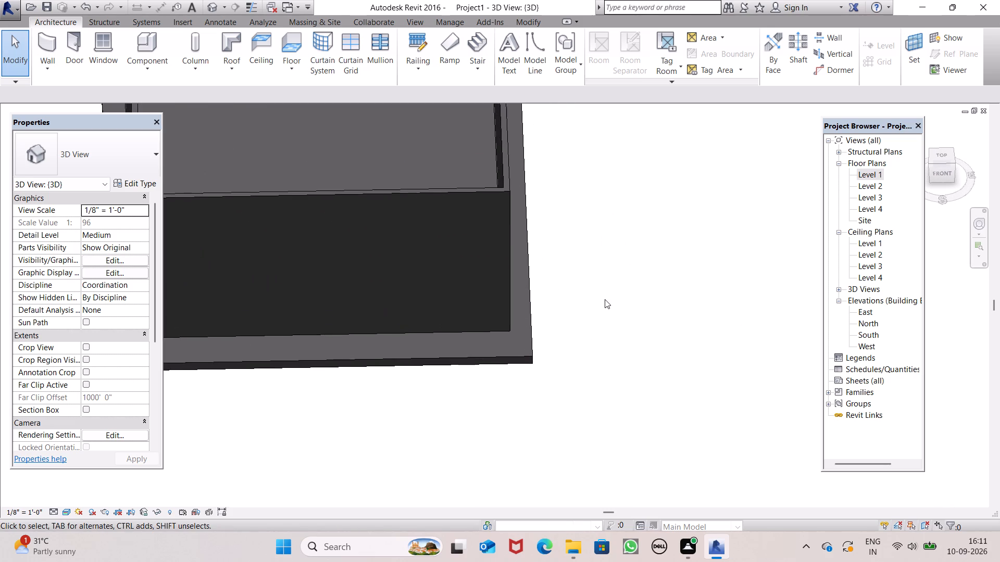
scroll(581, 291, "up", 4)
scroll(573, 279, "down", 12)
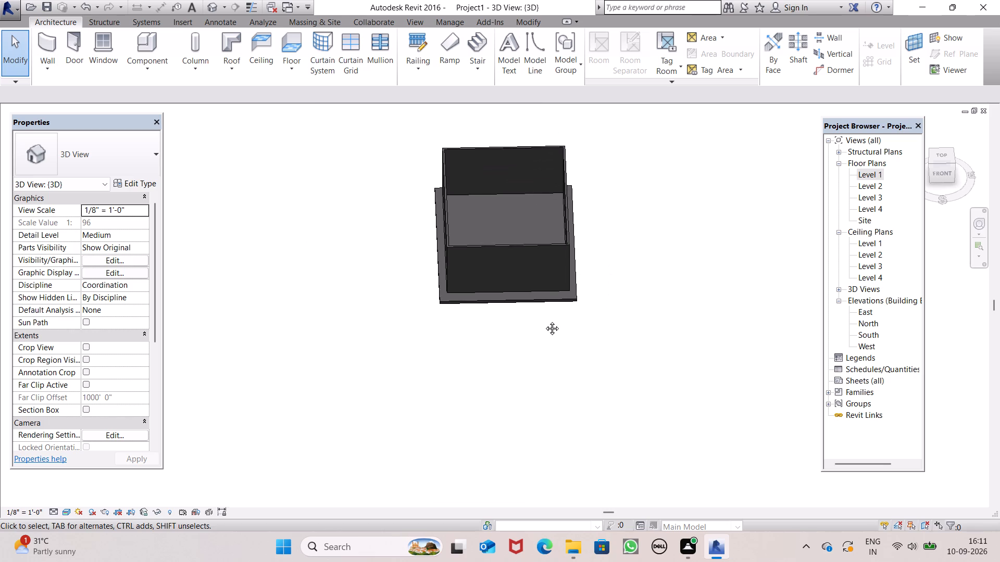
middle_click_drag(544, 321, 617, 271)
scroll(548, 248, "down", 5)
middle_click_drag(522, 266, 547, 199)
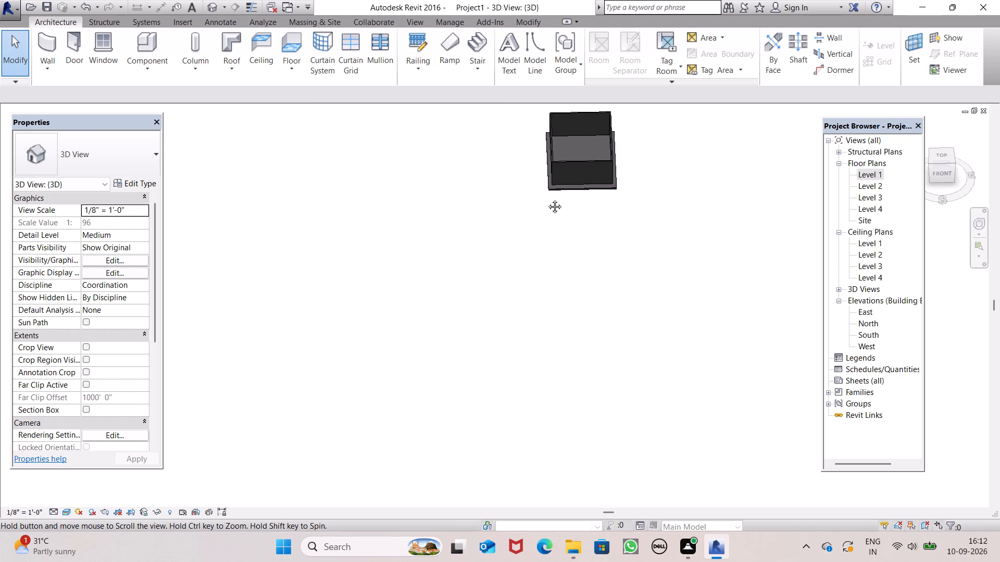
middle_click_drag(547, 199, 483, 328)
middle_click_drag(504, 326, 564, 185, "shift")
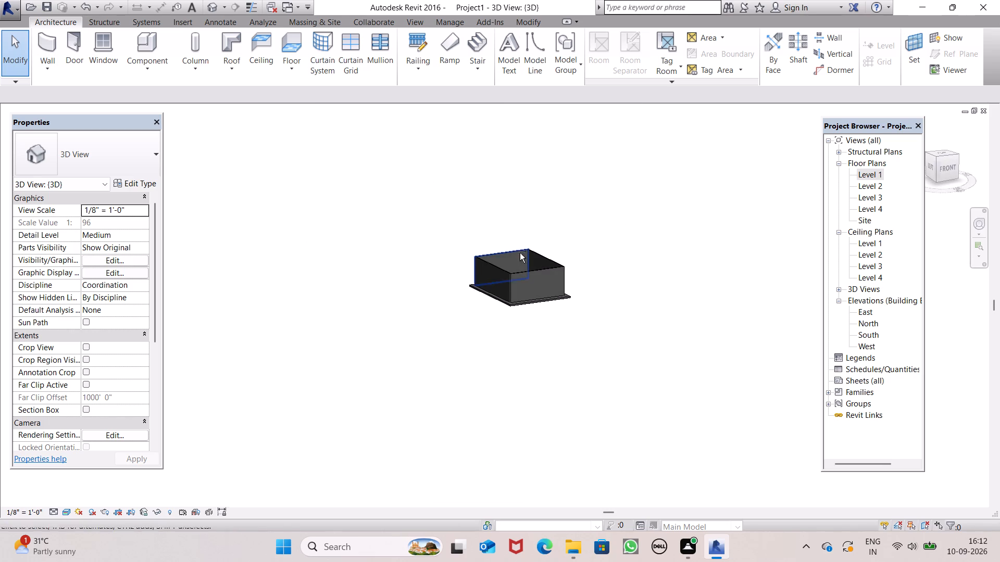
scroll(515, 263, "up", 7, "shift")
scroll(531, 272, "up", 15)
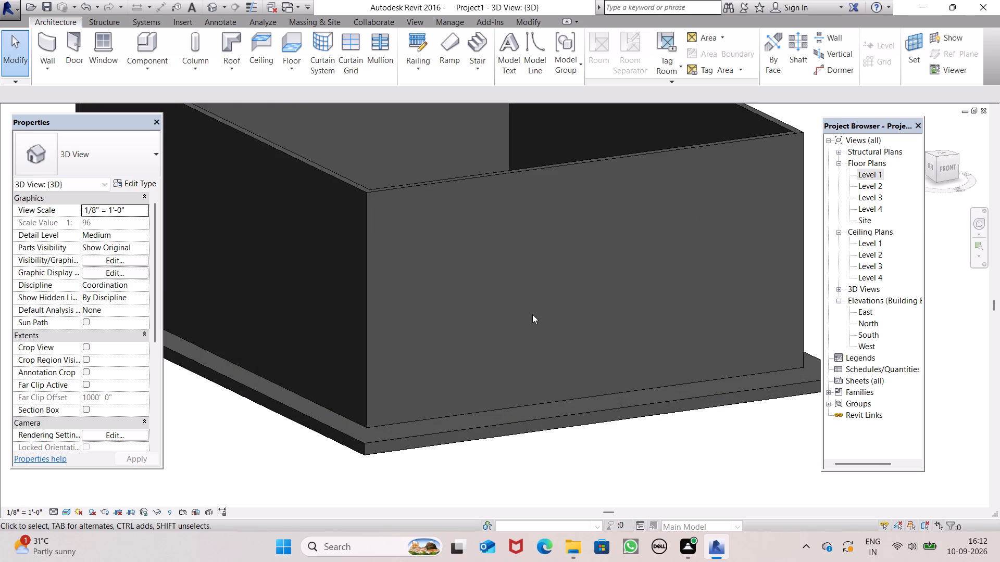
scroll(533, 315, "down", 5)
middle_click(568, 314)
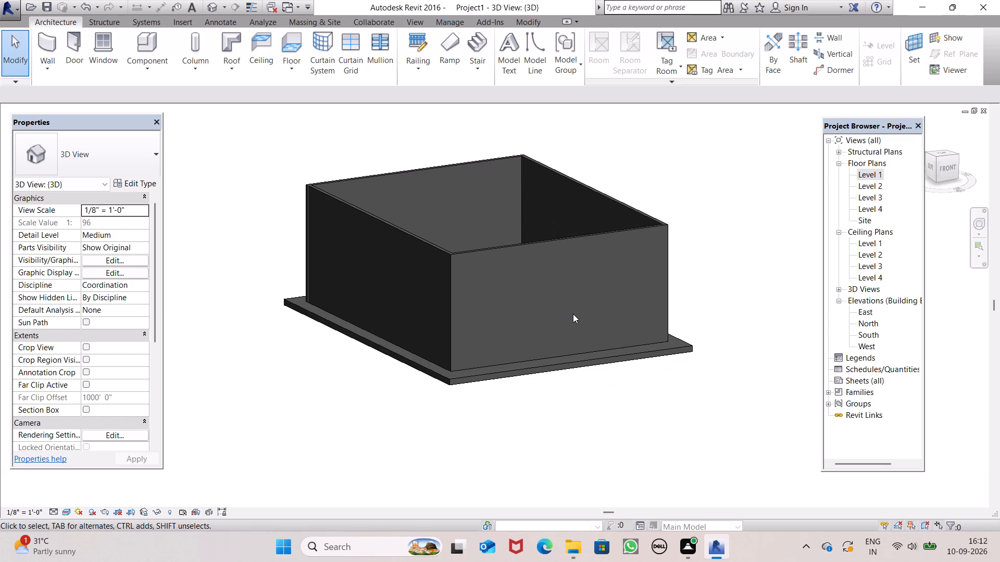
scroll(573, 312, "down", 6)
middle_click_drag(620, 335, 533, 373)
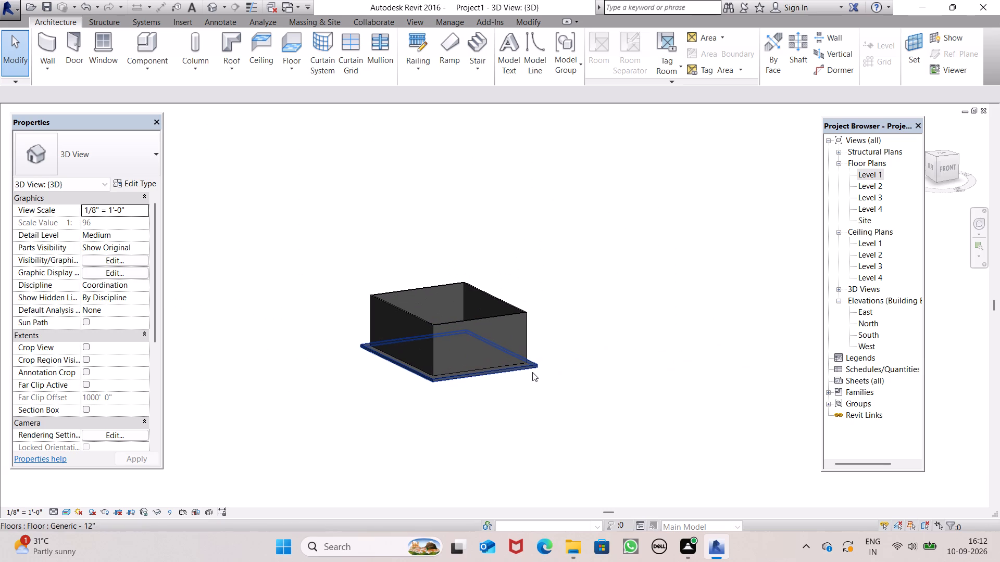
Examine the front wall and the projecting floor slab up close in the 3D view.
middle_click_drag(541, 353, 531, 363, "shift")
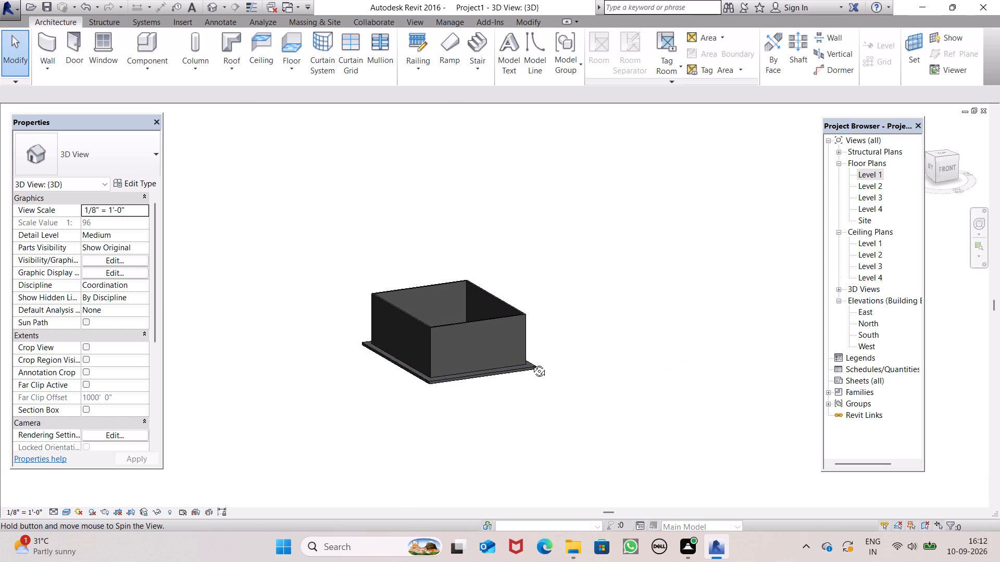
middle_click_drag(531, 363, 462, 379, "shift")
scroll(446, 344, "up", 5)
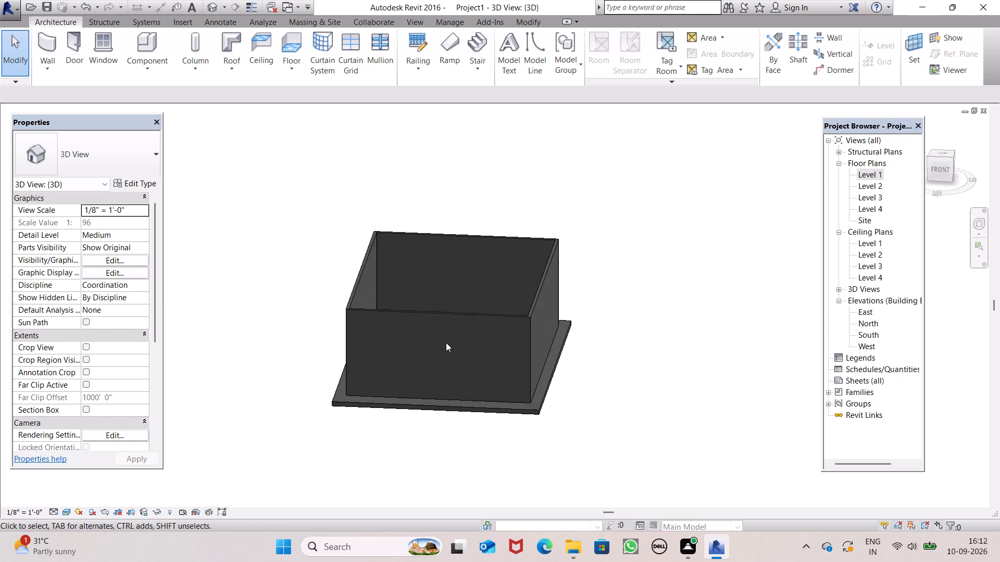
scroll(446, 342, "up", 1)
middle_click_drag(446, 361, 452, 312)
middle_click_drag(430, 341, 430, 342, "shift")
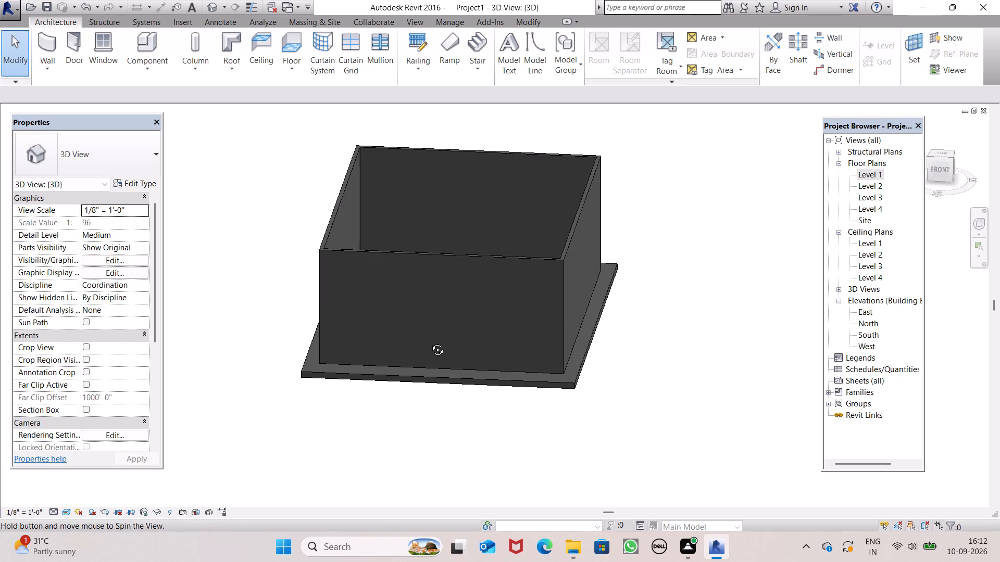
middle_click_drag(430, 342, 434, 300, "shift")
scroll(446, 226, "up", 2)
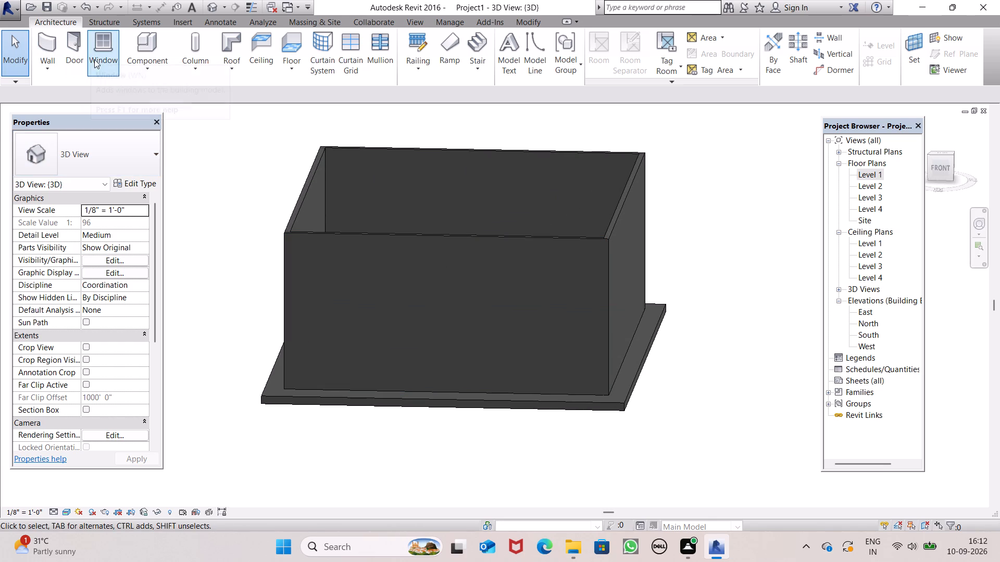
Start the Door command and load the 68" x 80" type of the Door-Double-Glass family from the US Imperial Doors library.
left_click(71, 60)
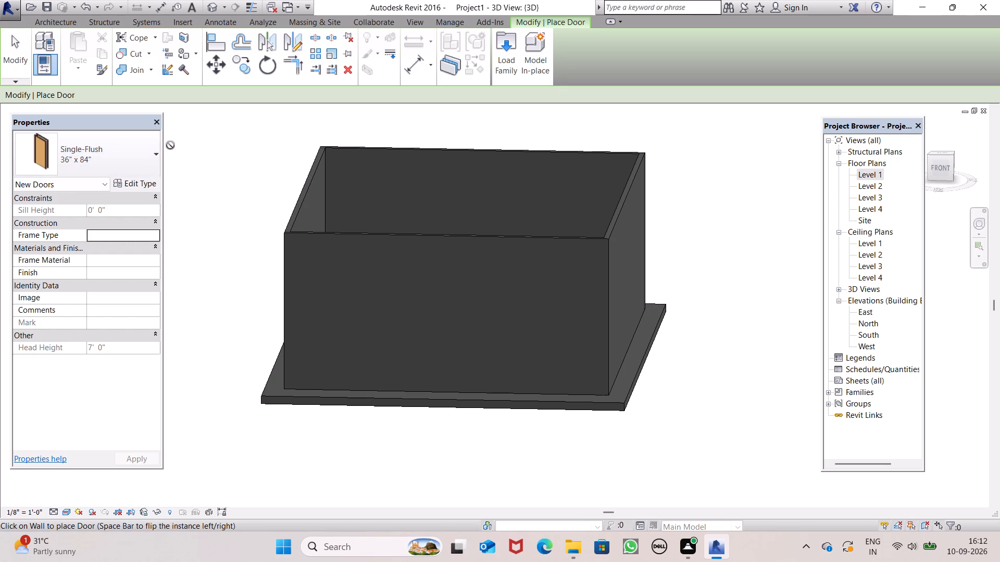
left_click(157, 151)
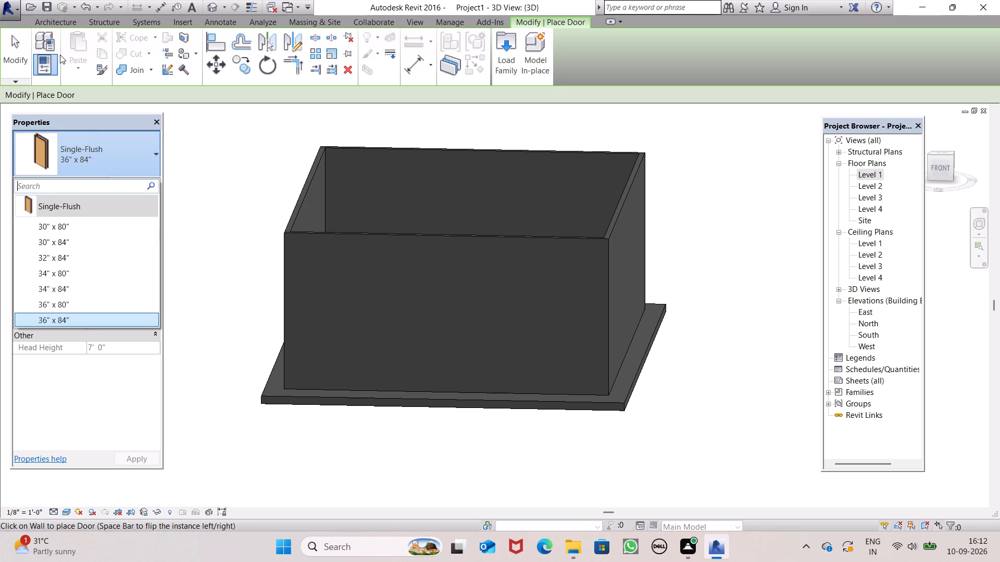
left_click(508, 67)
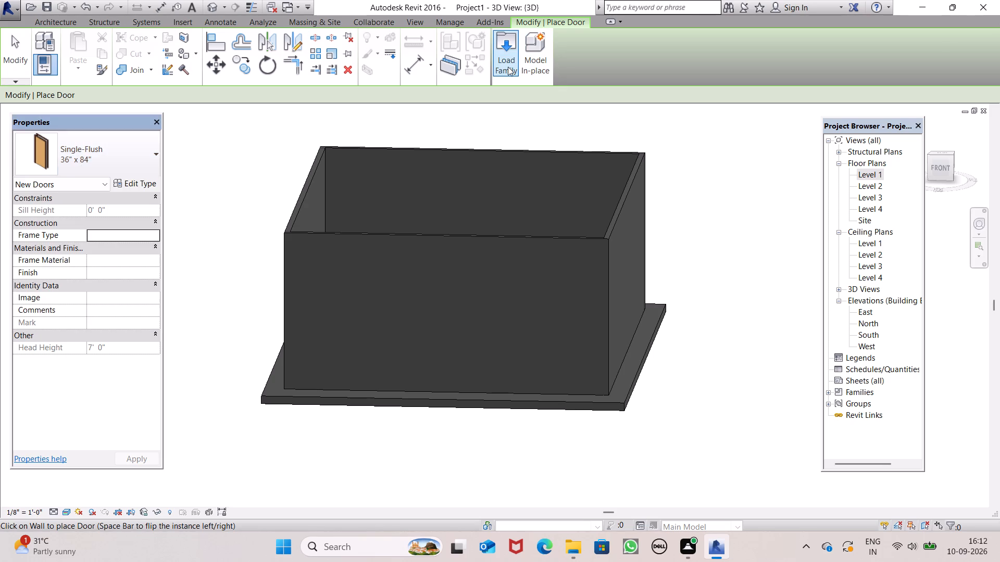
left_click(498, 56)
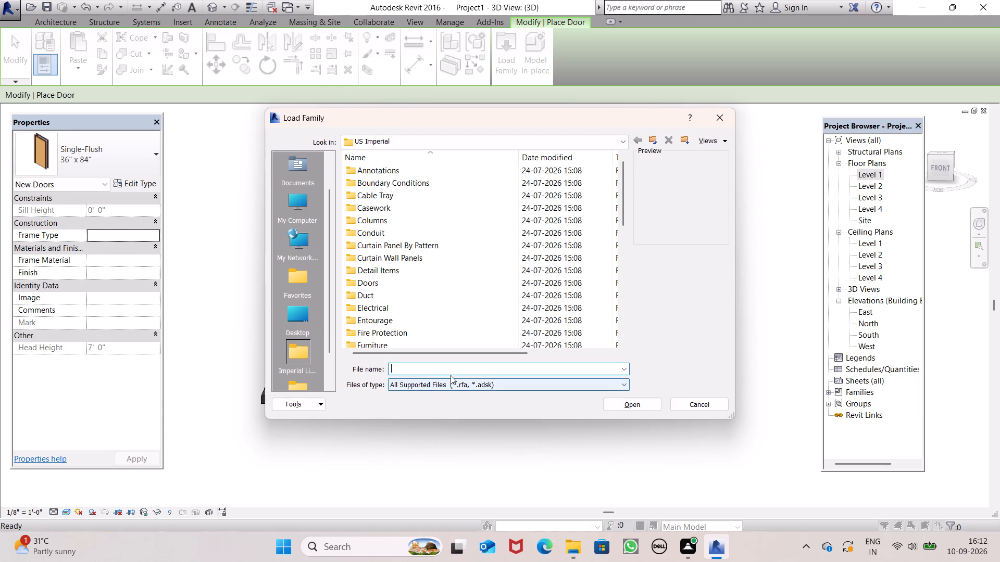
left_click(411, 281)
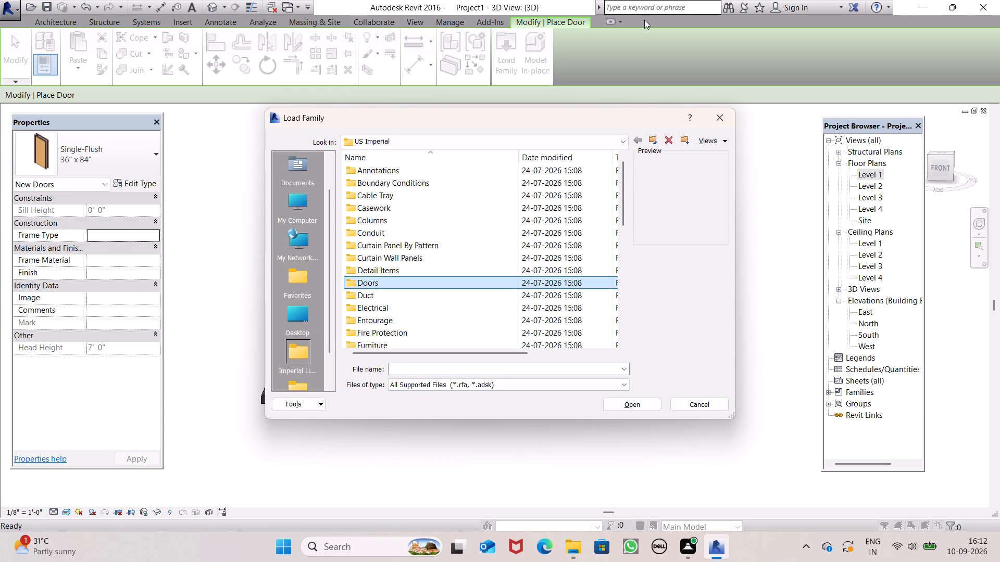
double_click(524, 279)
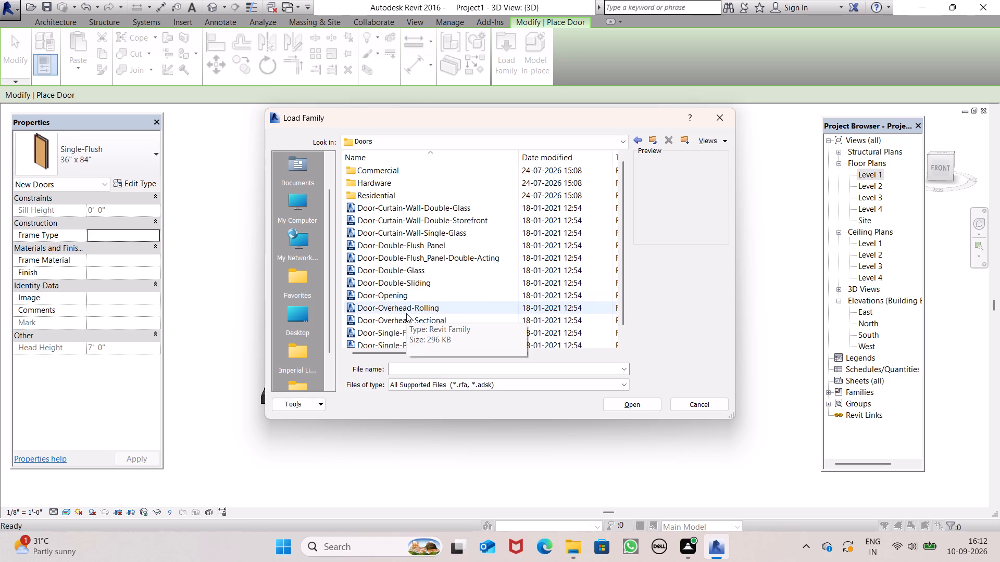
scroll(414, 278, "down", 1)
left_click(415, 269)
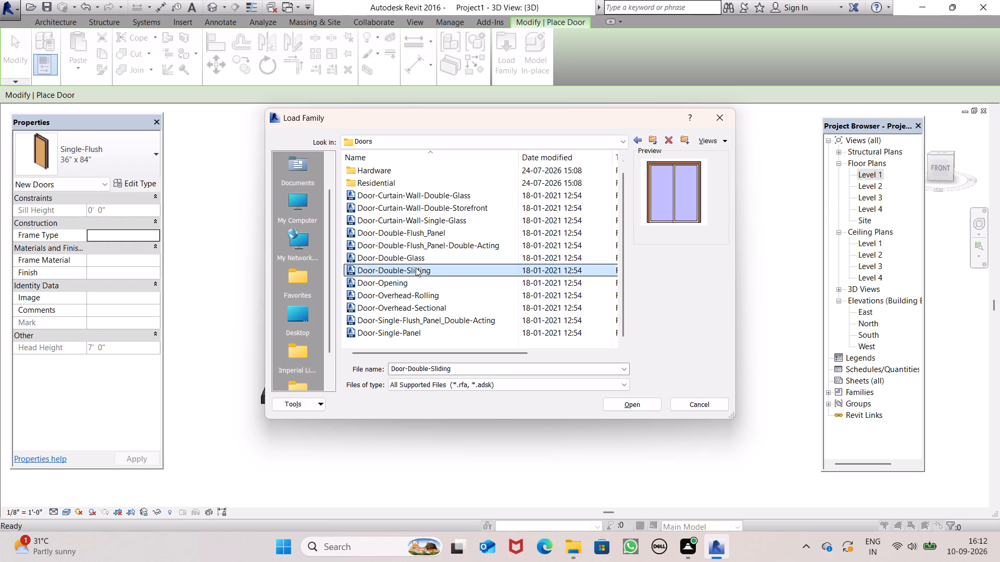
left_click(407, 279)
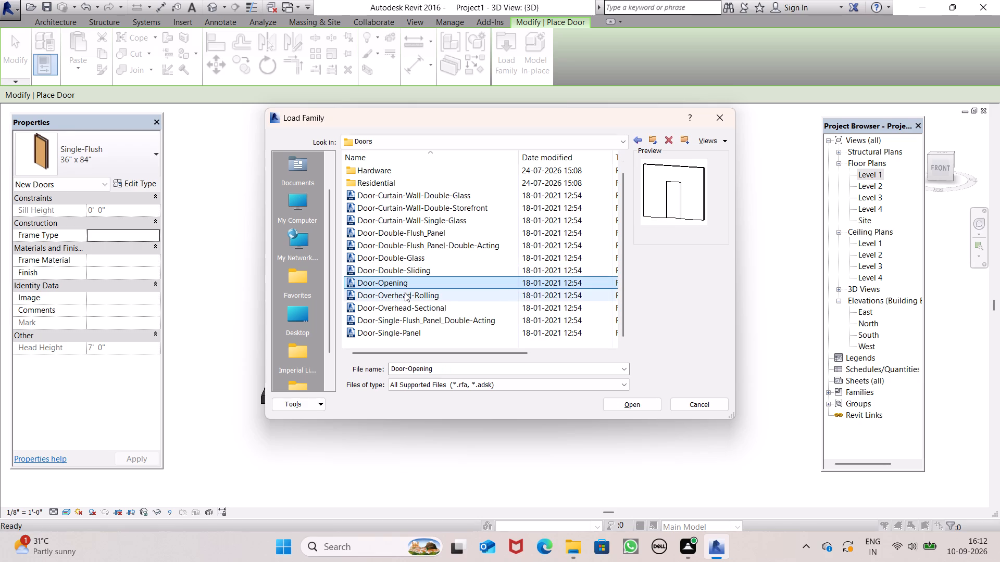
left_click(409, 260)
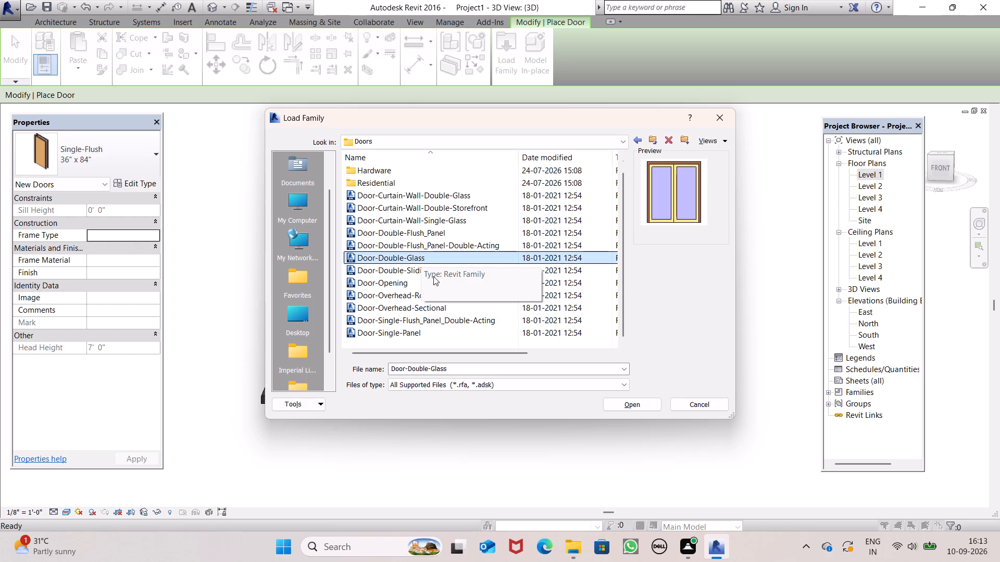
left_click(642, 401)
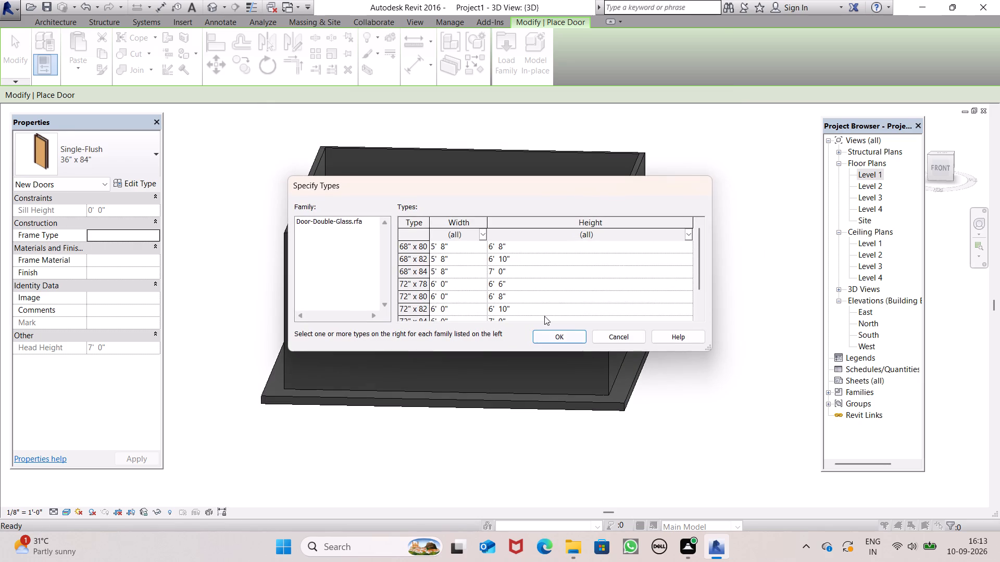
left_click(424, 250)
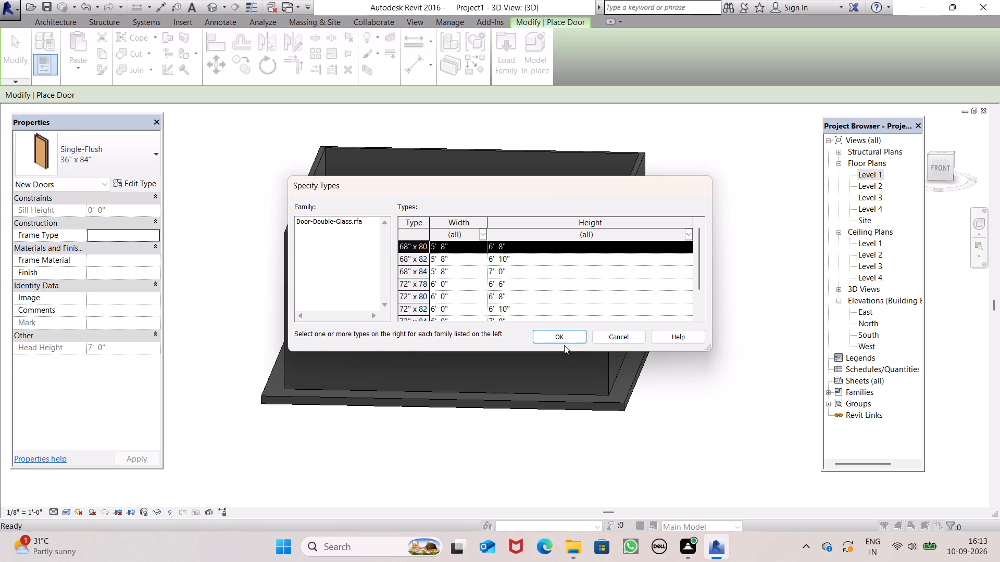
left_click(559, 334)
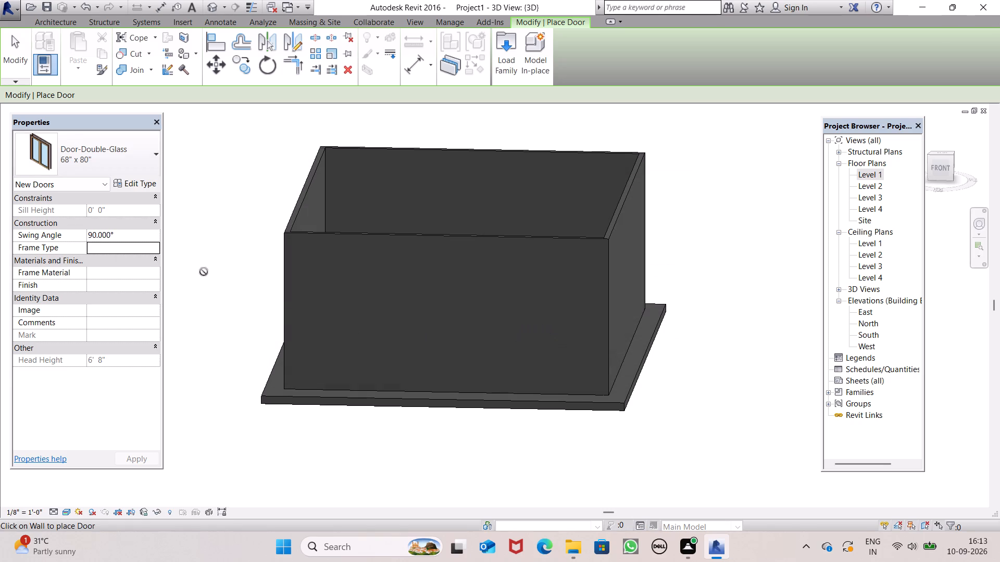
Place a 68" x 80" Door-Double-Glass door at the middle of the front wall, 20' from each end, and finish placing doors.
left_click(54, 161)
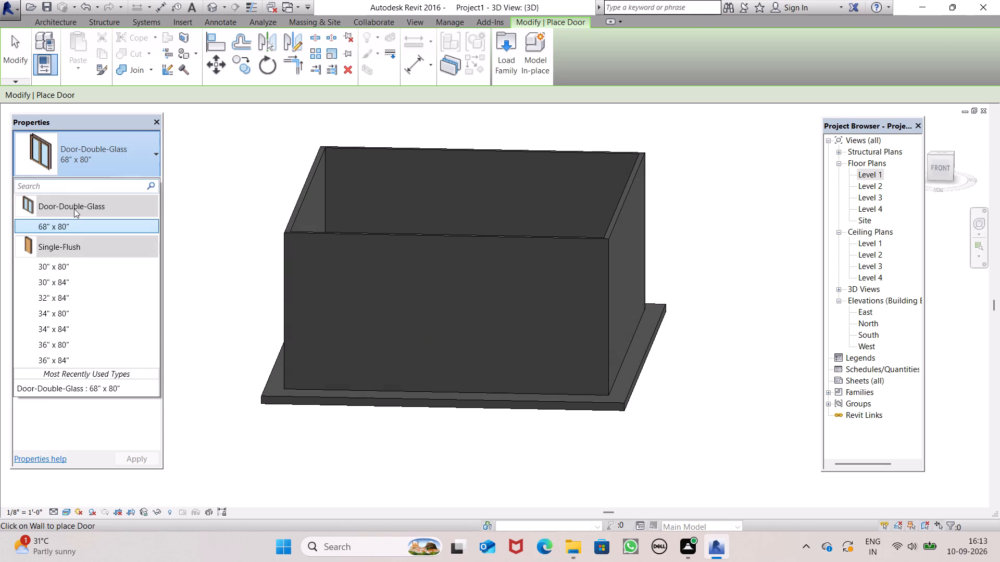
left_click(74, 209)
left_click_drag(54, 161, 258, 248)
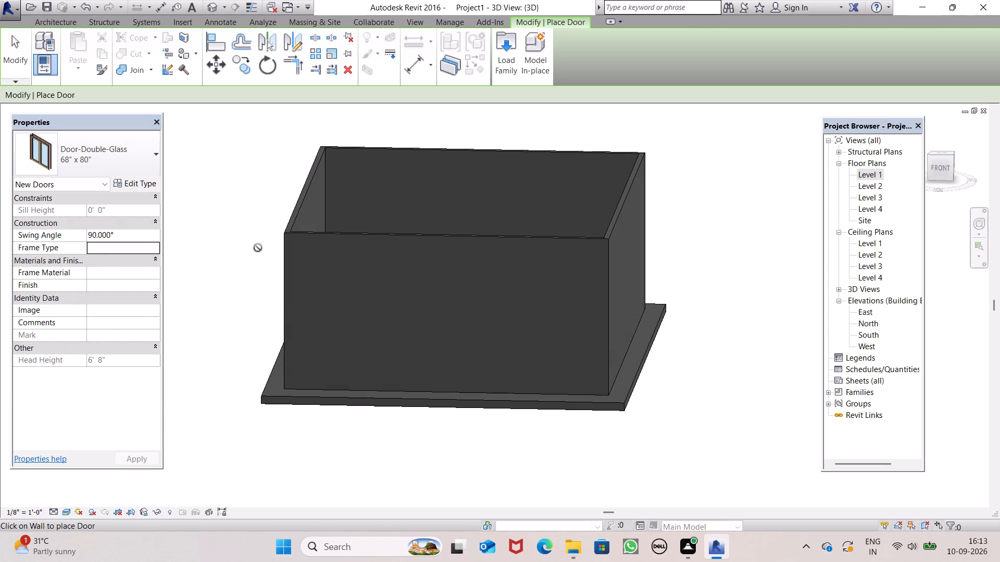
left_click_drag(258, 248, 249, 242)
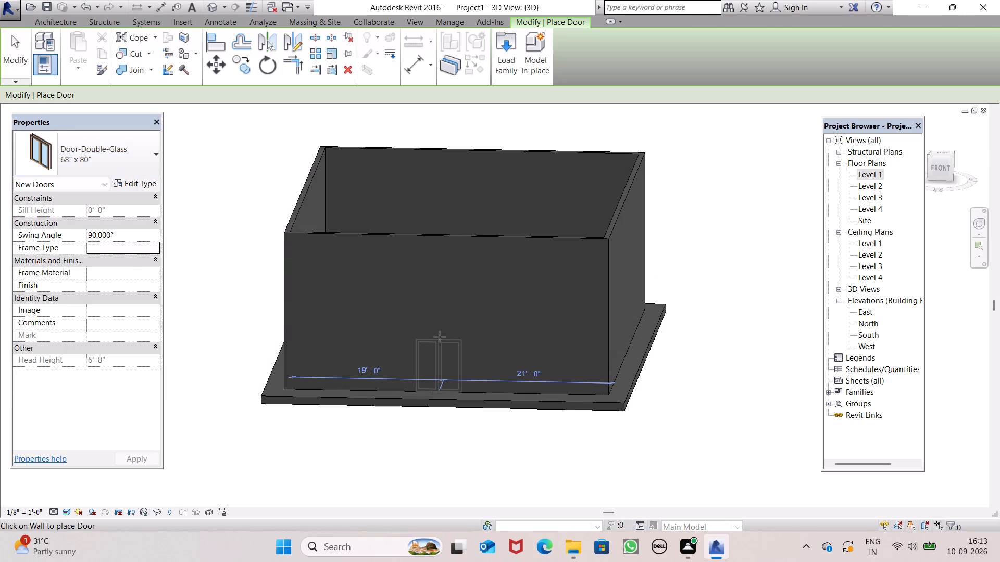
left_click(443, 338)
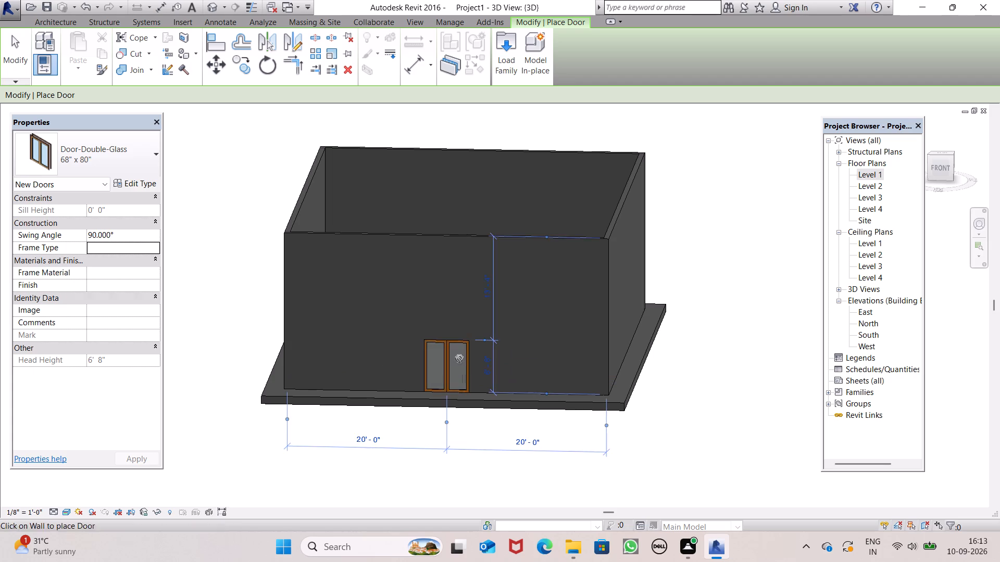
key("space")
middle_click_drag(457, 407, 464, 273)
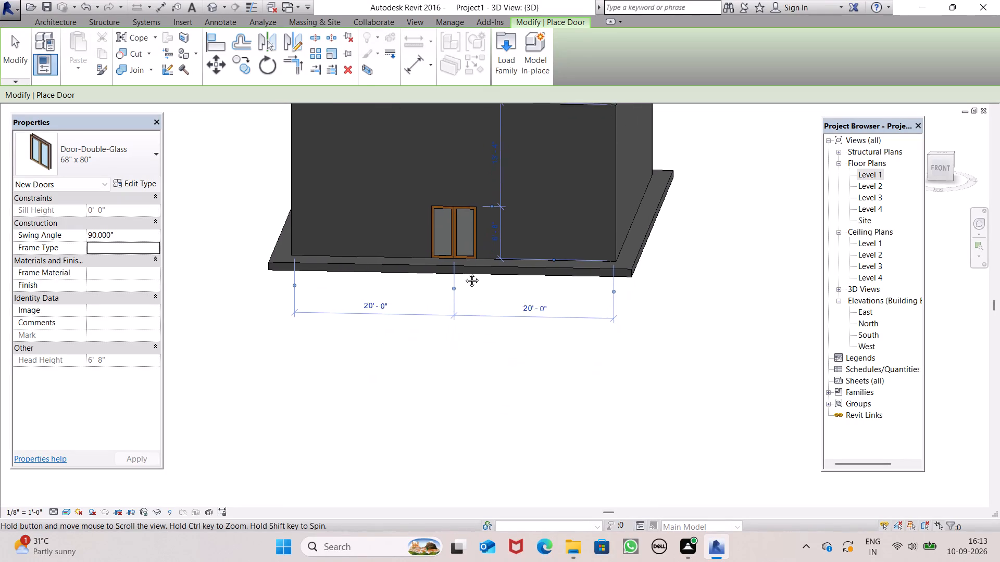
middle_click_drag(464, 273, 472, 385)
key("space")
key("Escape")
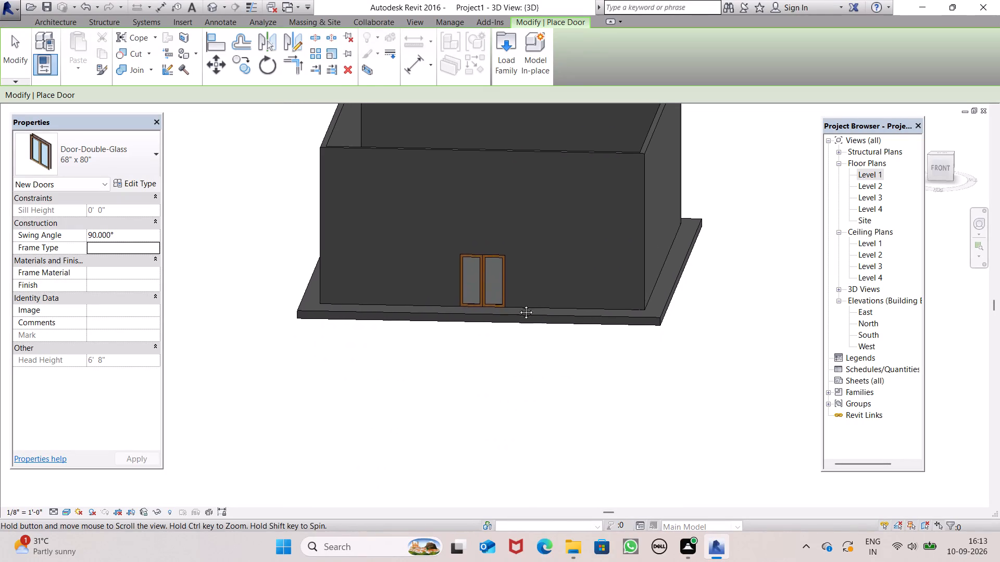
middle_click_drag(536, 373, 550, 316, "shift")
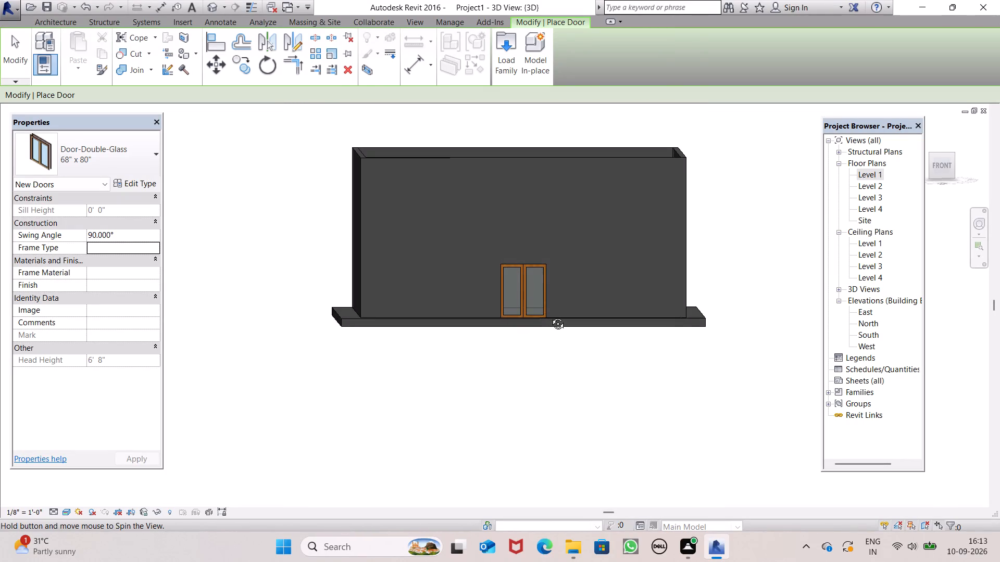
middle_click_drag(550, 316, 550, 316, "shift")
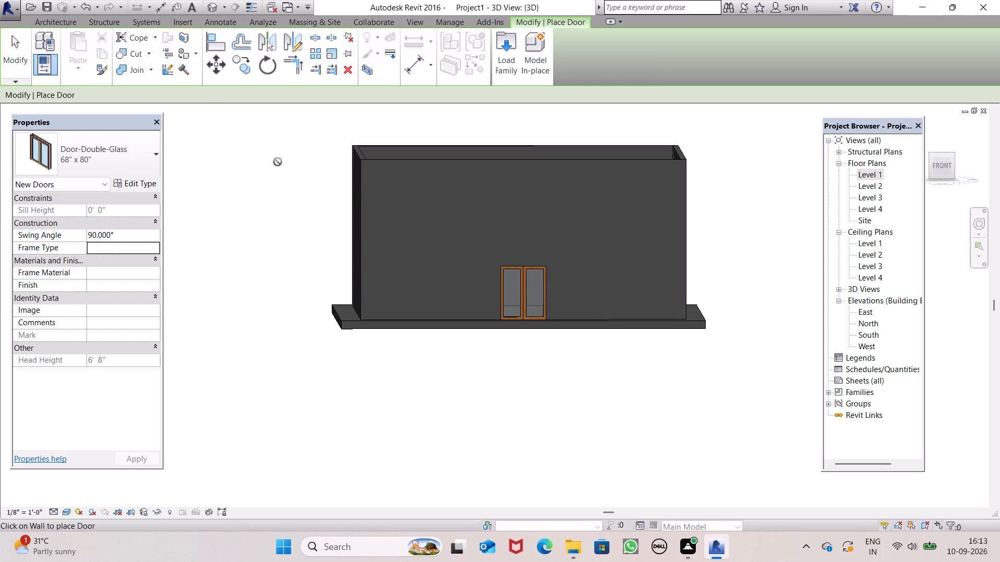
scroll(355, 166, "up", 5)
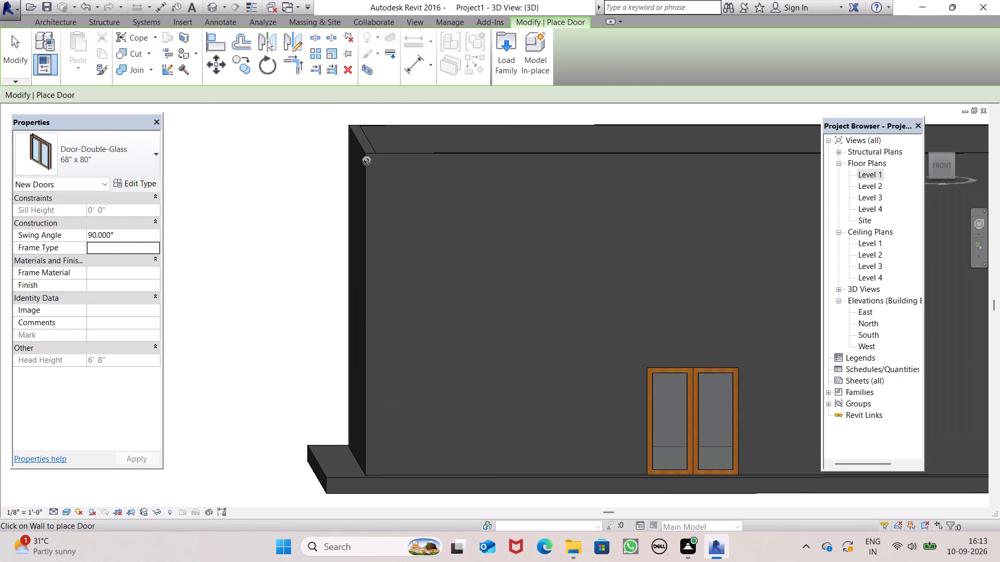
key("space")
key("space")
key("Escape")
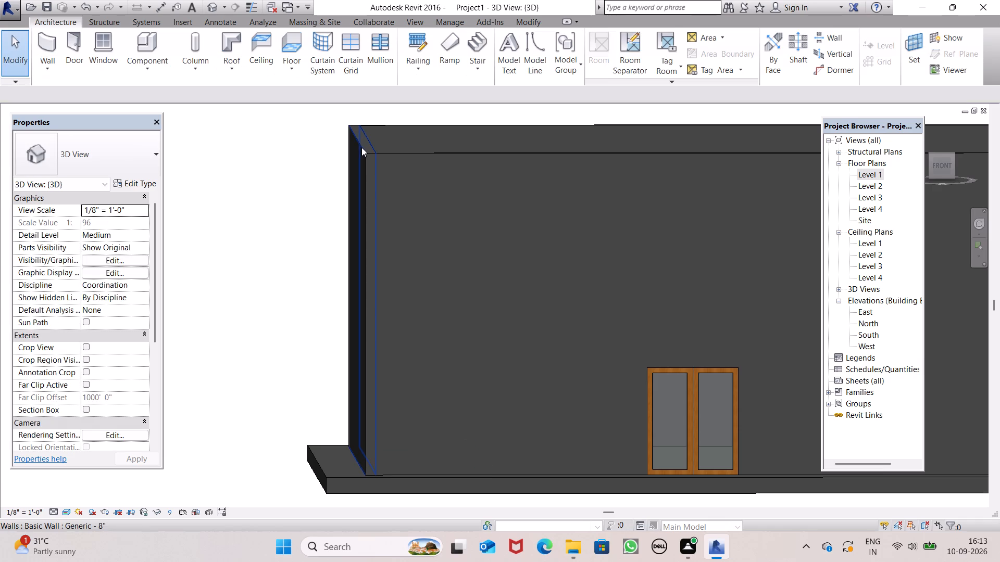
Examine the front wall with its double glass door and the floor slab in 3D from the front, oblique and raised angles.
scroll(377, 144, "down", 7)
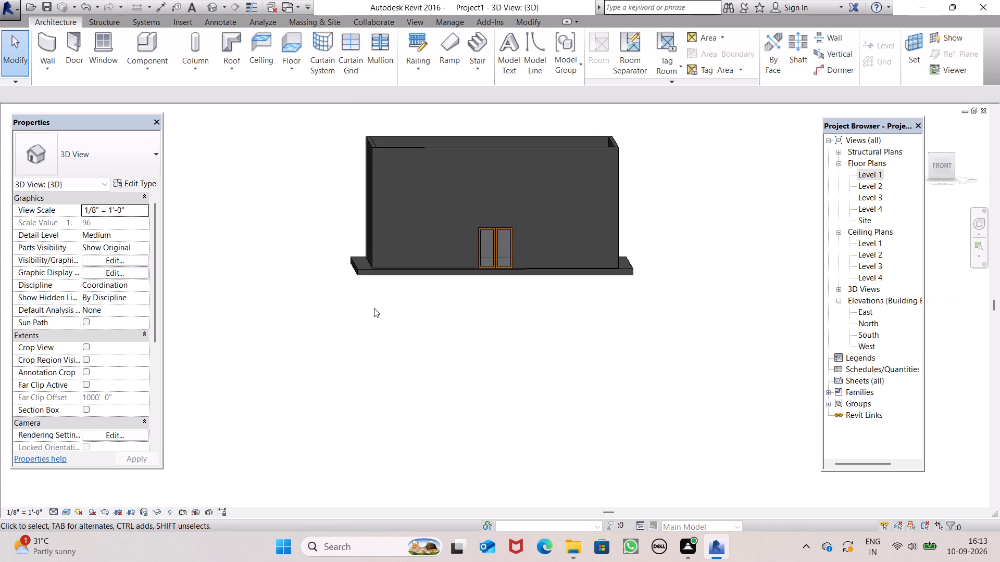
scroll(383, 179, "up", 5)
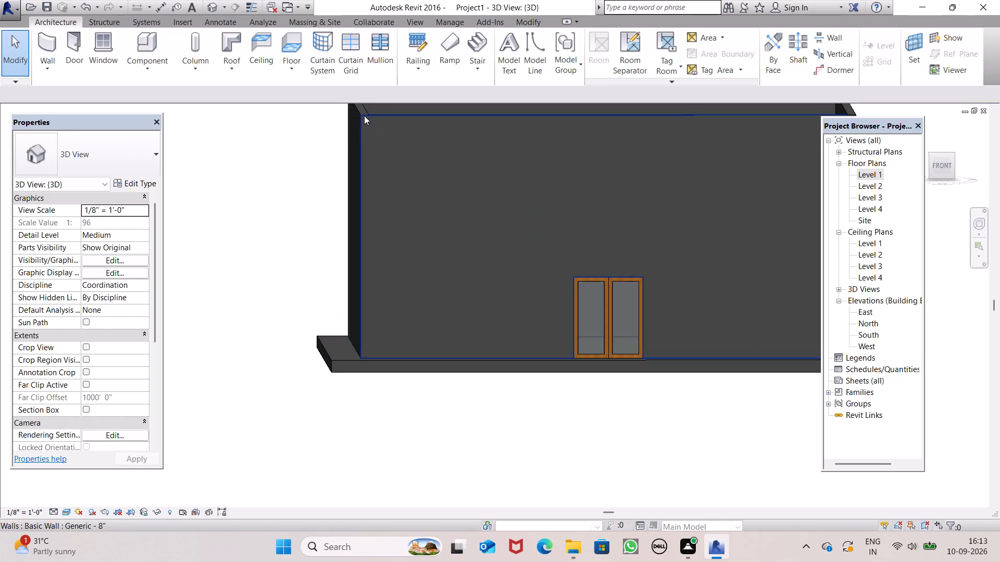
scroll(328, 172, "down", 6)
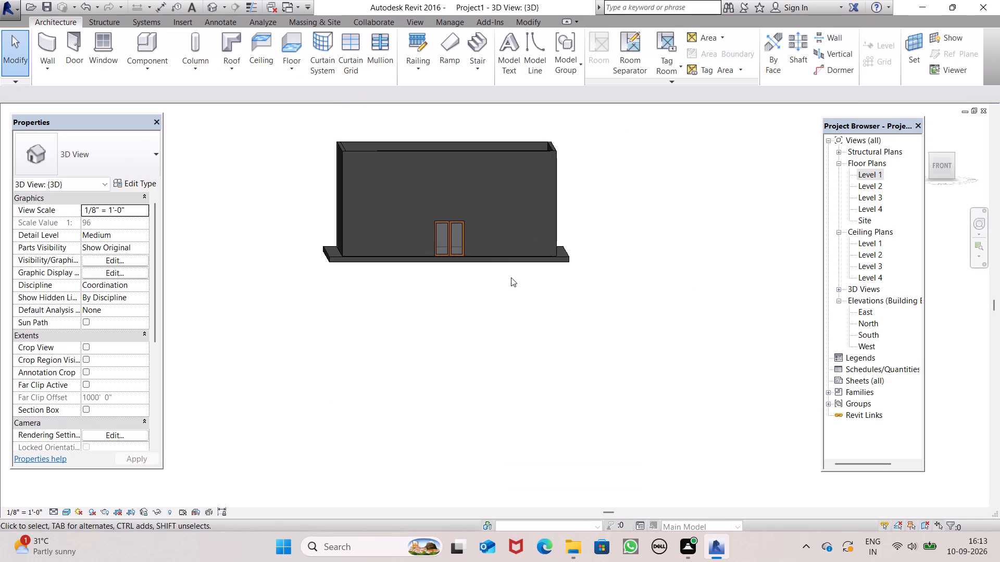
middle_click_drag(514, 277, 480, 312)
scroll(514, 285, "up", 1)
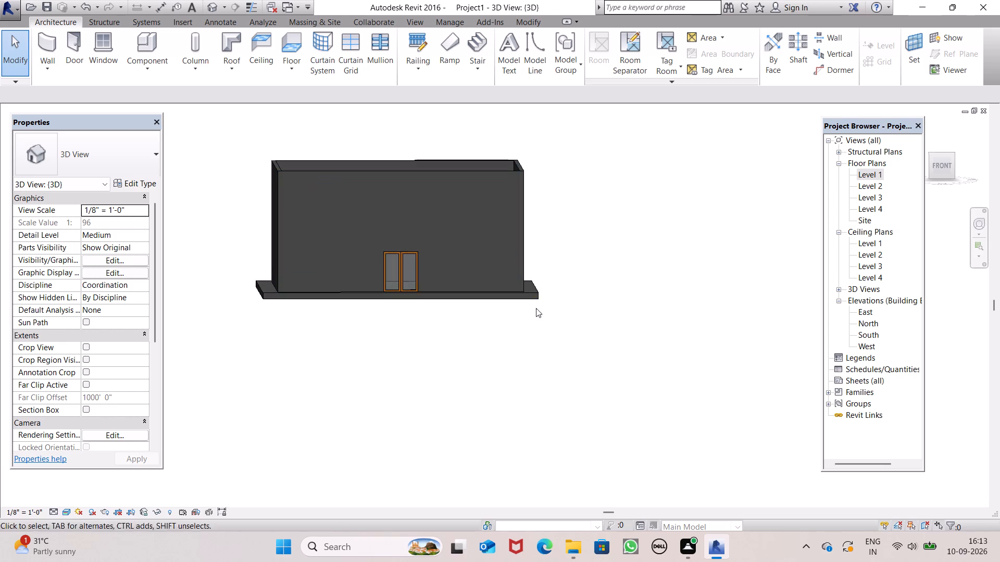
scroll(531, 280, "down", 2)
middle_click_drag(556, 300, 500, 334)
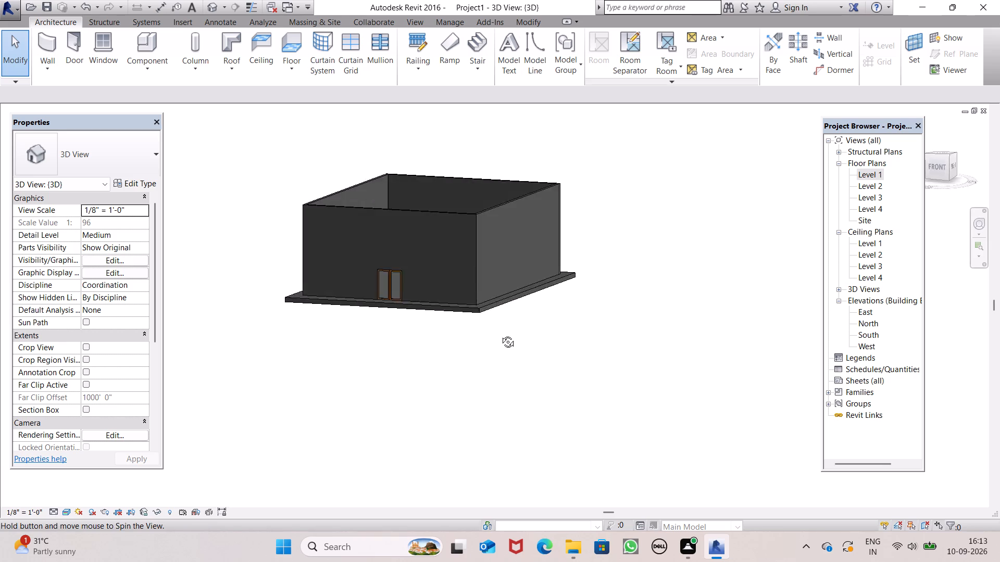
middle_click_drag(500, 334, 554, 269)
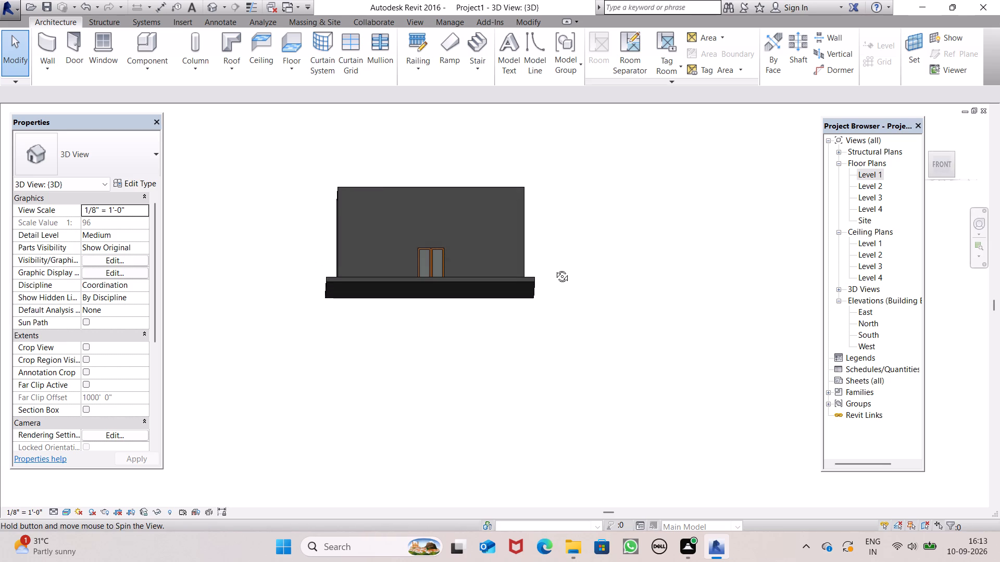
middle_click_drag(554, 269, 548, 315)
scroll(473, 220, "up", 4)
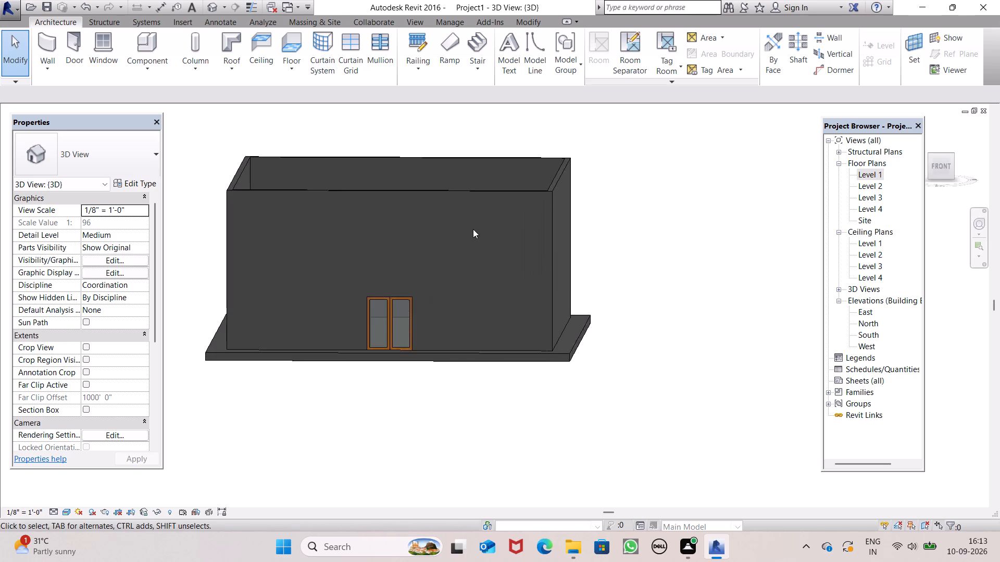
scroll(473, 229, "up", 1)
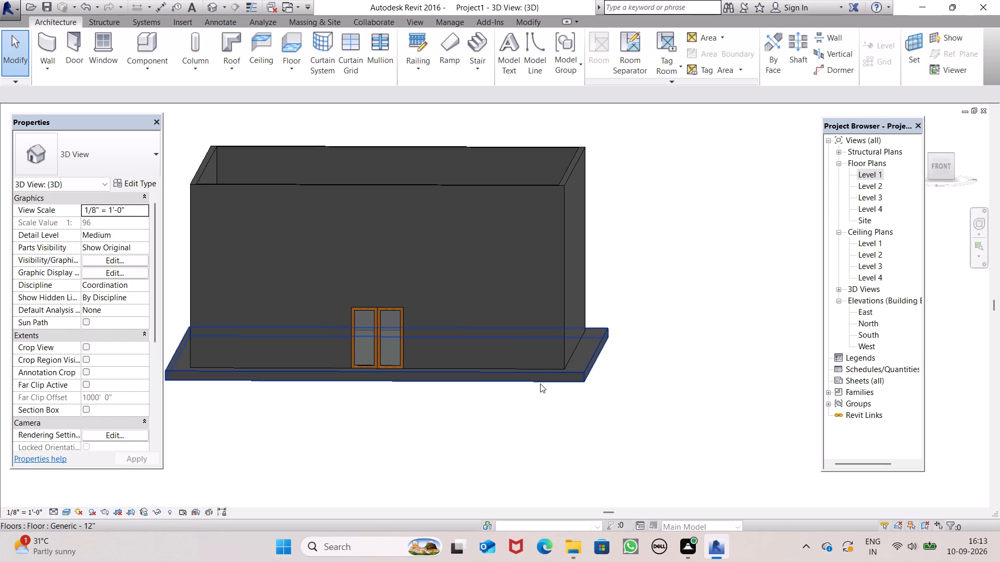
middle_click_drag(545, 209, 552, 292)
scroll(575, 249, "down", 2)
middle_click_drag(574, 252, 551, 379, "shift")
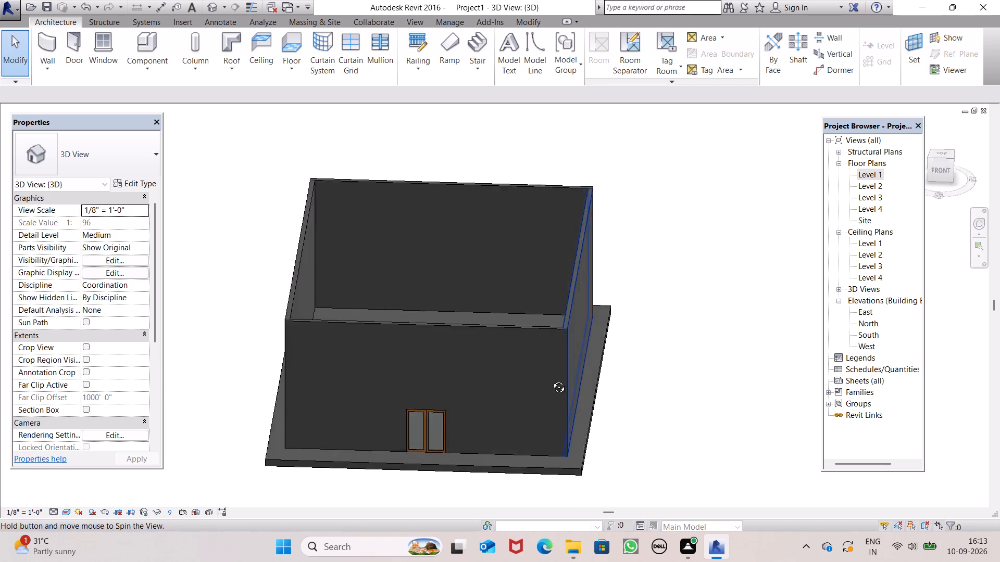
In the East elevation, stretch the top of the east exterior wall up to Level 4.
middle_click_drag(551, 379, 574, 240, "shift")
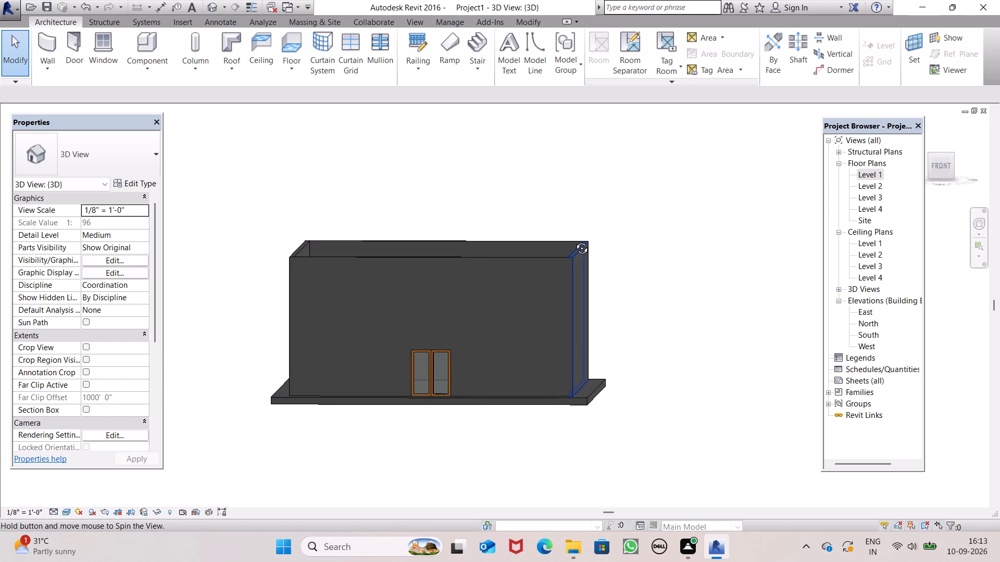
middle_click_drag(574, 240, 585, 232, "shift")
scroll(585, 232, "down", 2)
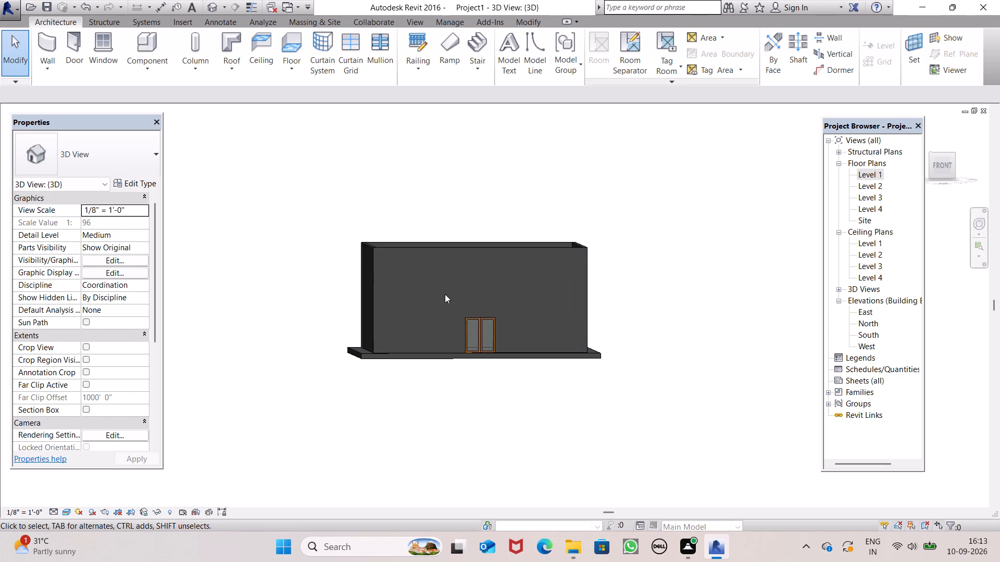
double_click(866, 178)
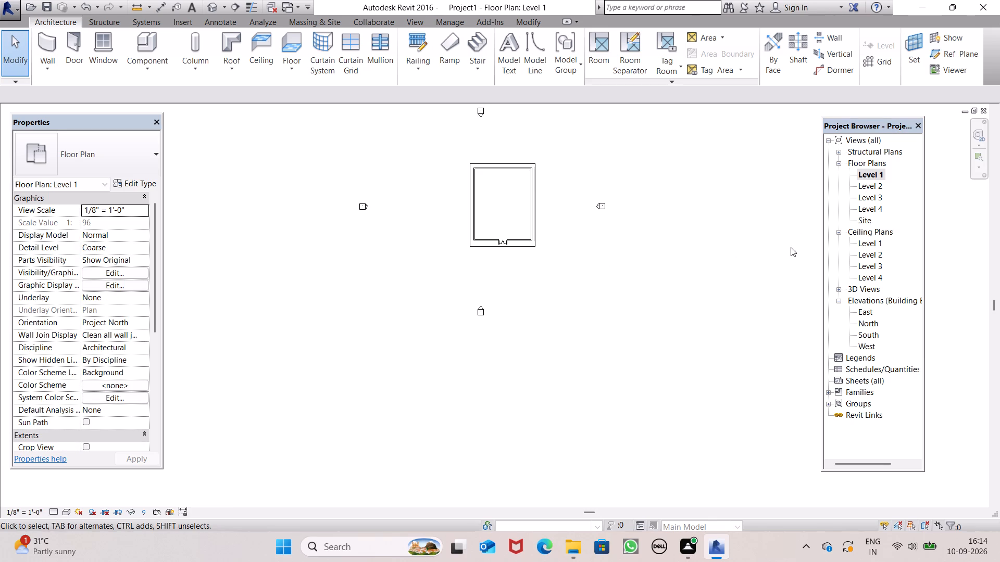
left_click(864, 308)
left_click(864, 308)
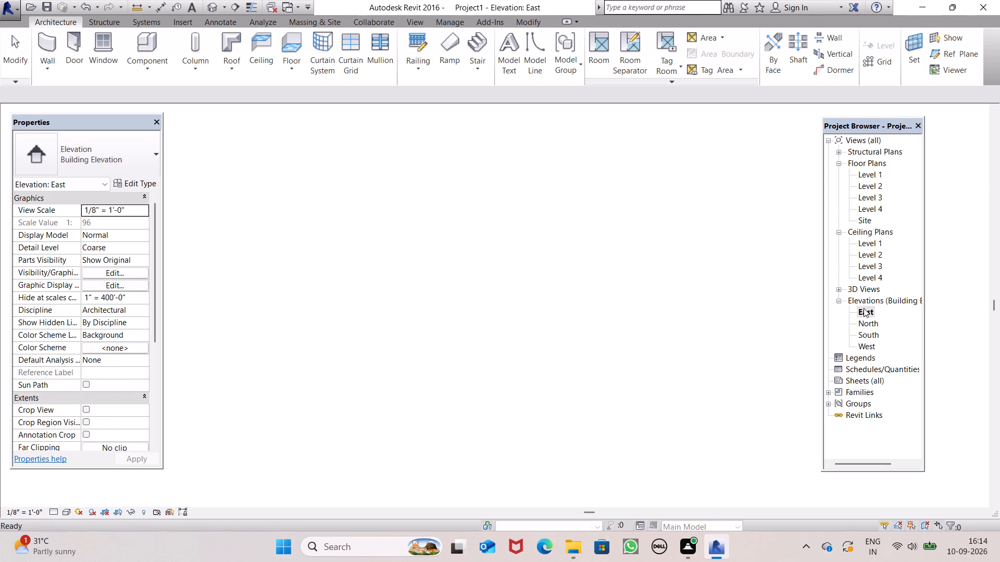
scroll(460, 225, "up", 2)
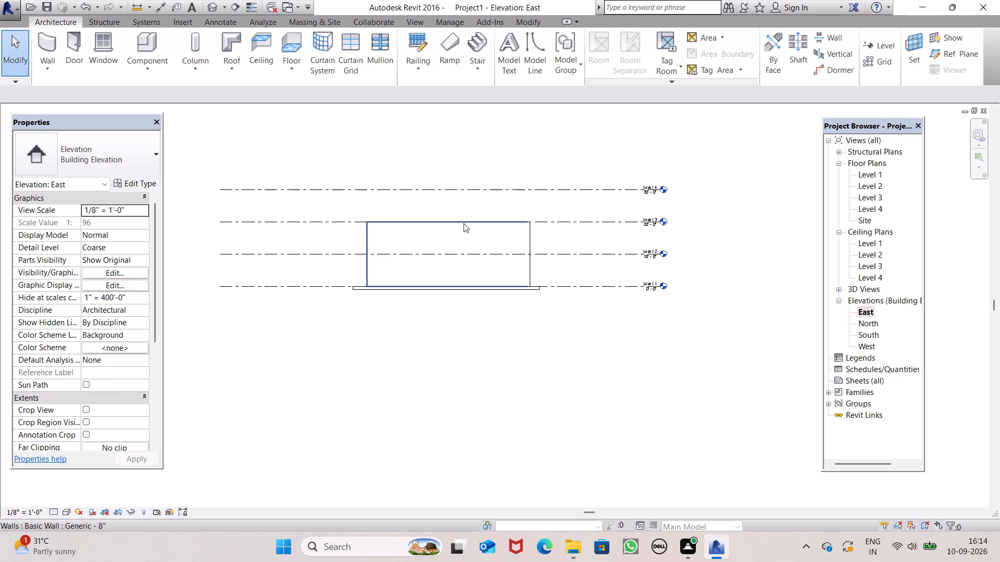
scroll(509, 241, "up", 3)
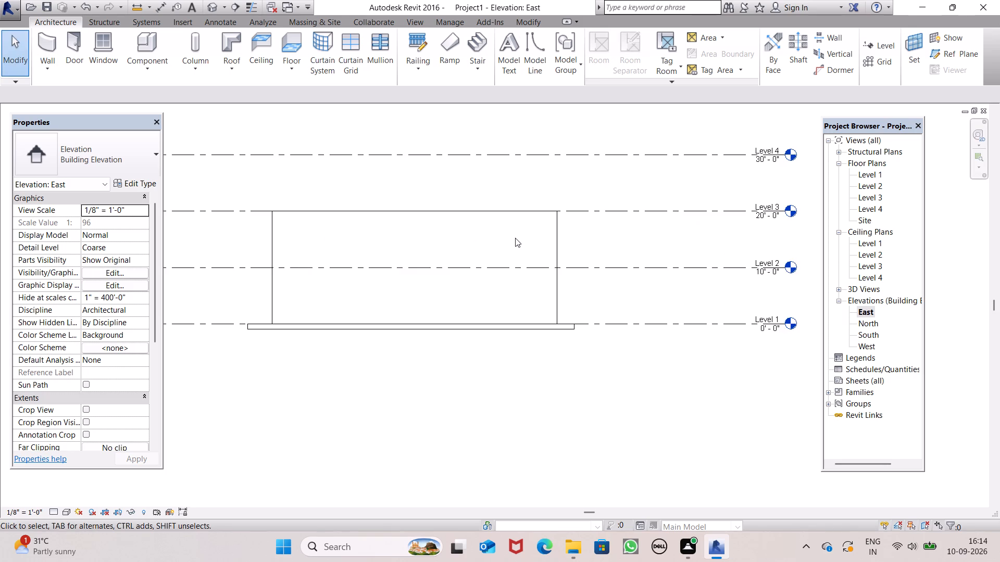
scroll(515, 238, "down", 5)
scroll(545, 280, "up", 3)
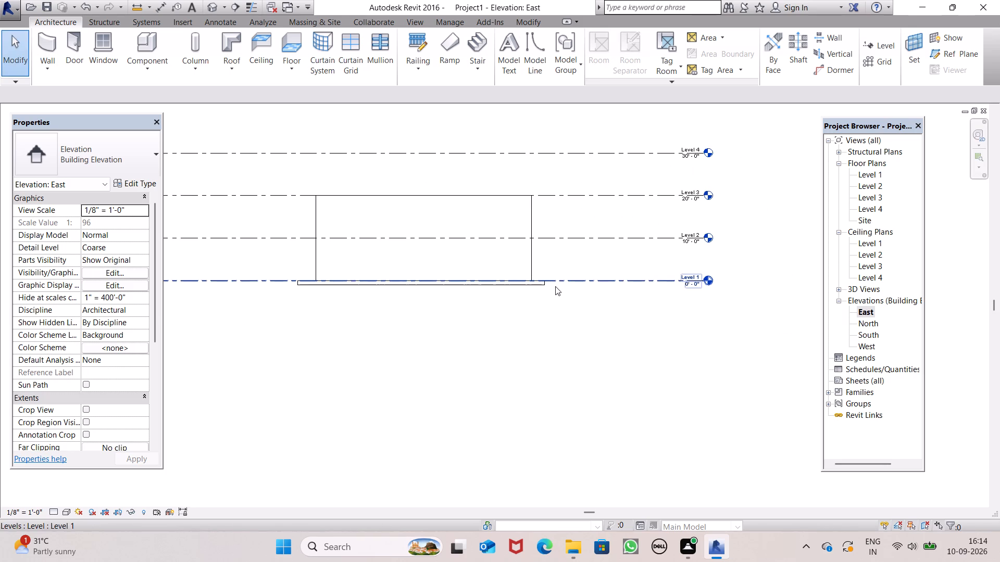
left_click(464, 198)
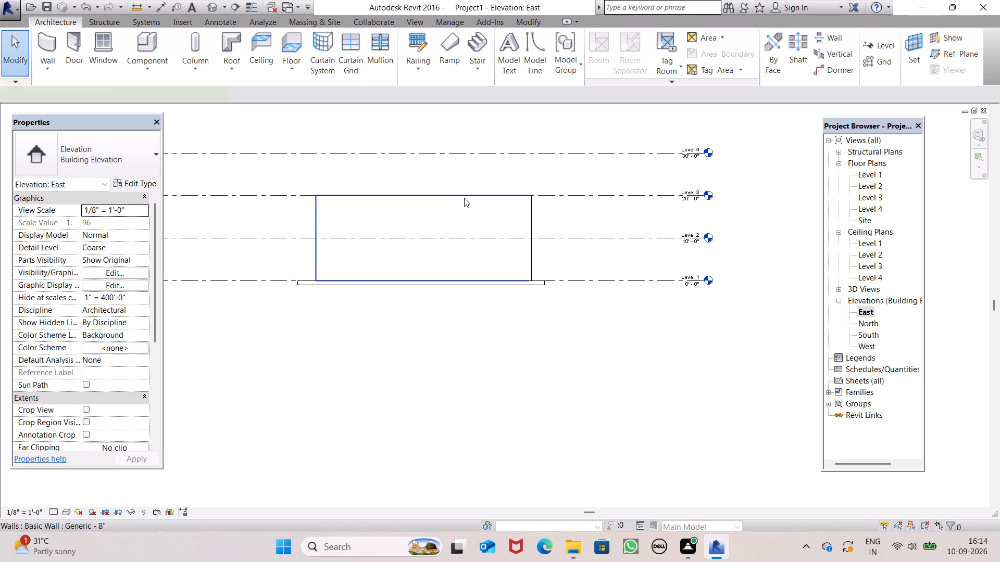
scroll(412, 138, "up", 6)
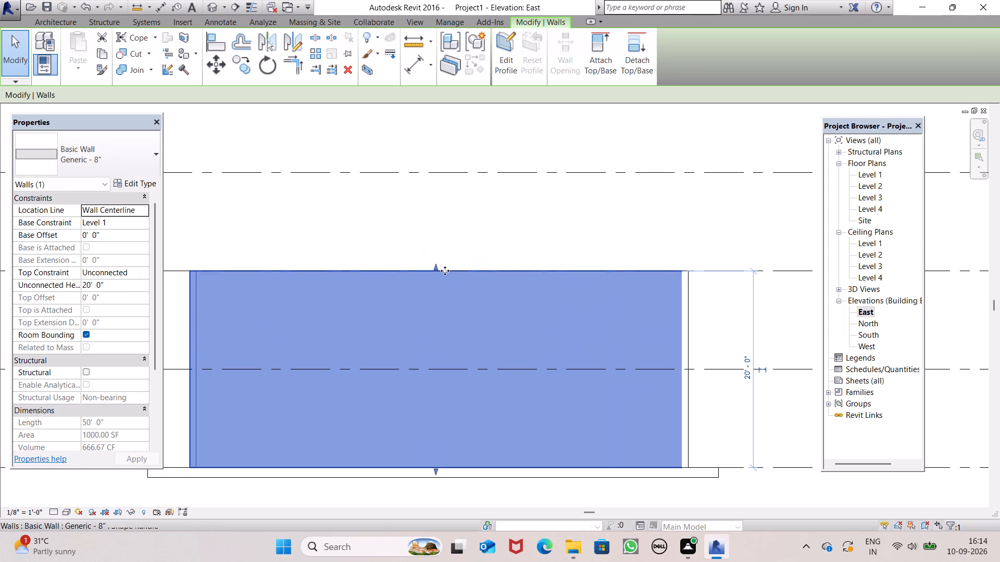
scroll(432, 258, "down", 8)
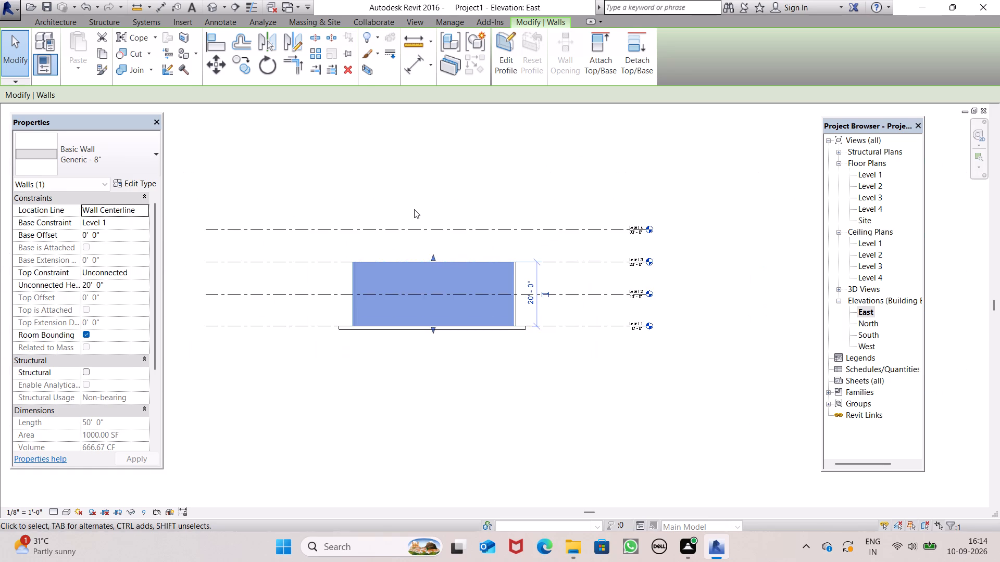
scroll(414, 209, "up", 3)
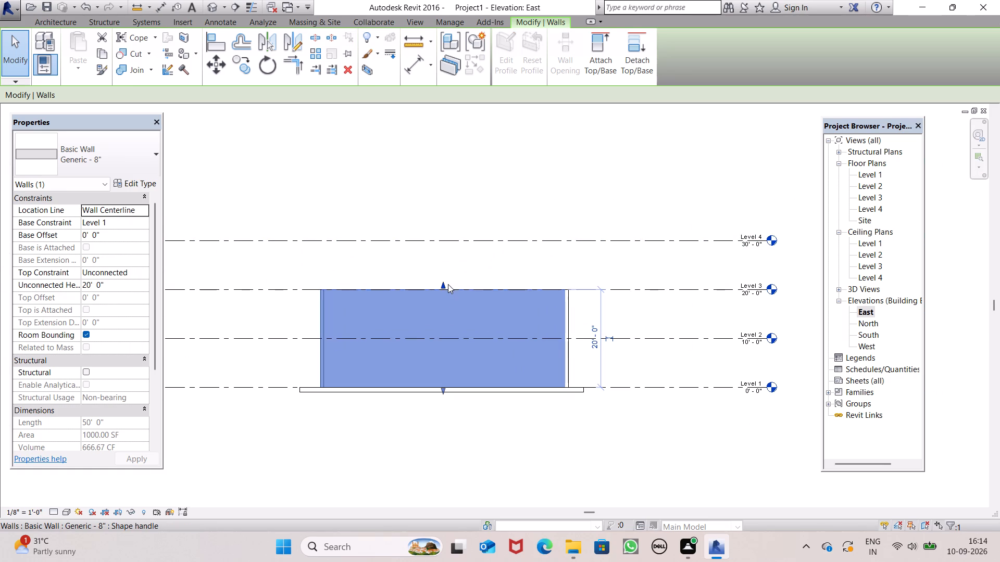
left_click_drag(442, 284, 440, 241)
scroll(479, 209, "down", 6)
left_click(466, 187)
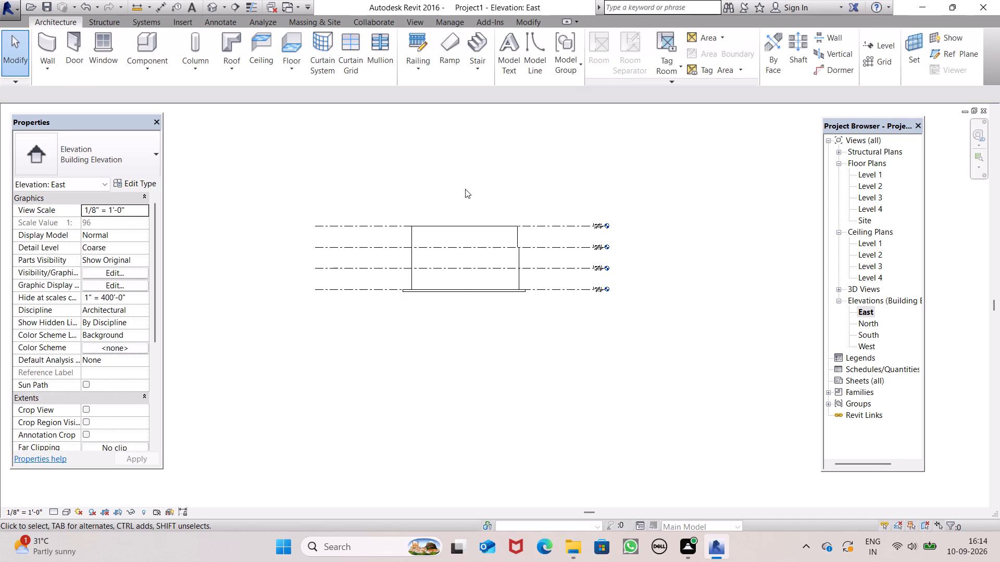
Examine the raised east wall against the other exterior walls in the 3D view.
left_click(209, 10)
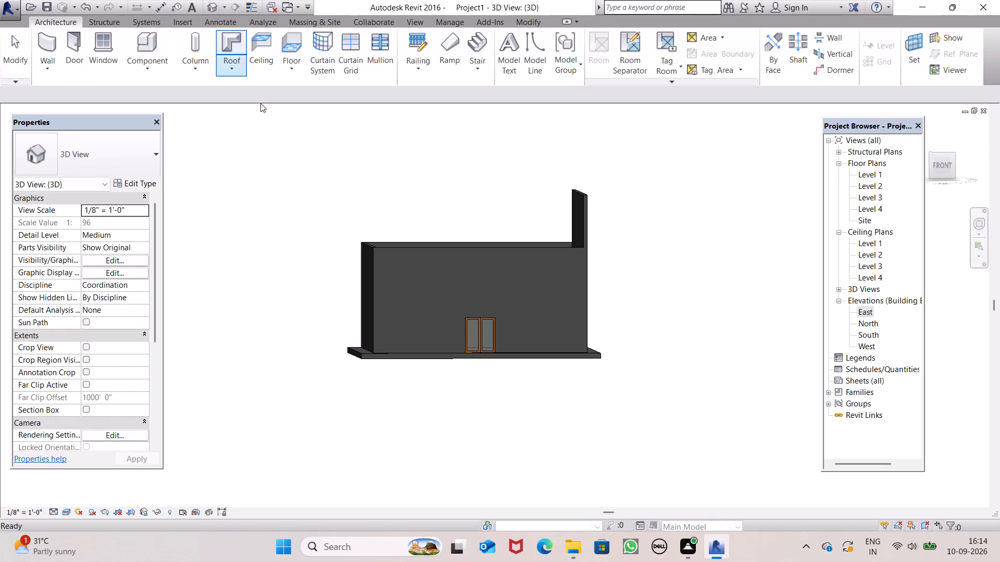
scroll(526, 305, "down", 2)
middle_click_drag(563, 341, 453, 417)
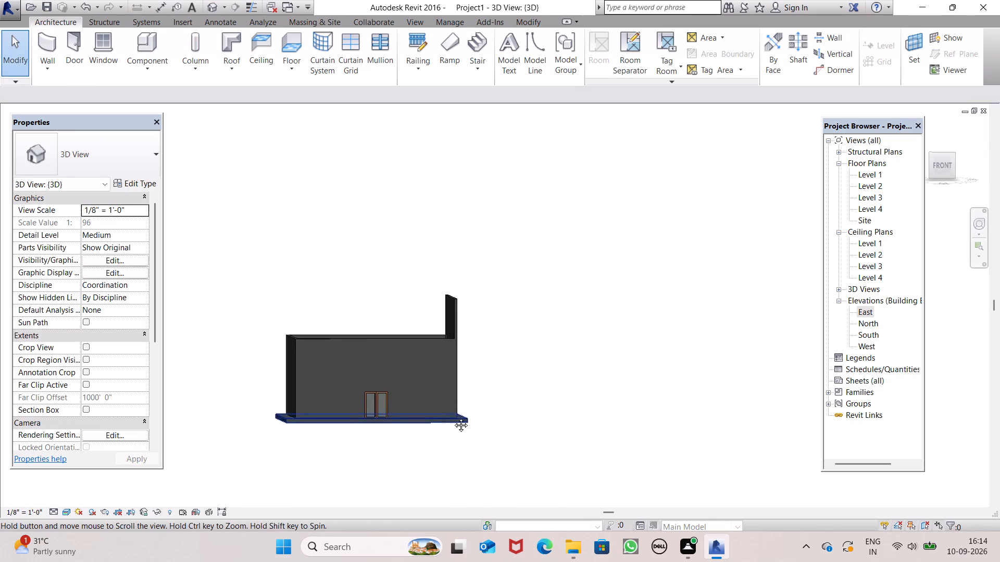
middle_click_drag(453, 417, 516, 371)
middle_click_drag(581, 328, 473, 423, "shift")
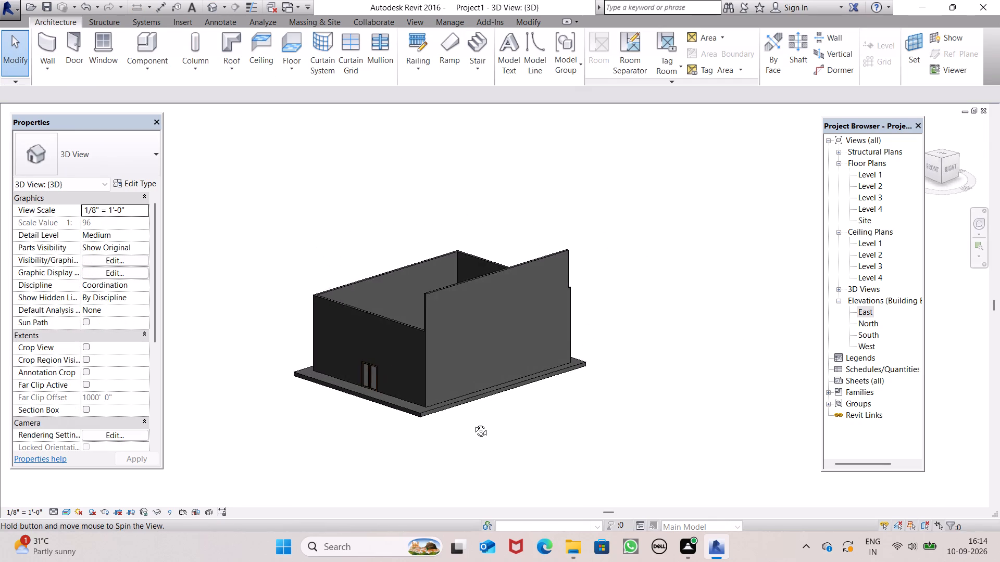
middle_click_drag(473, 423, 595, 320, "shift")
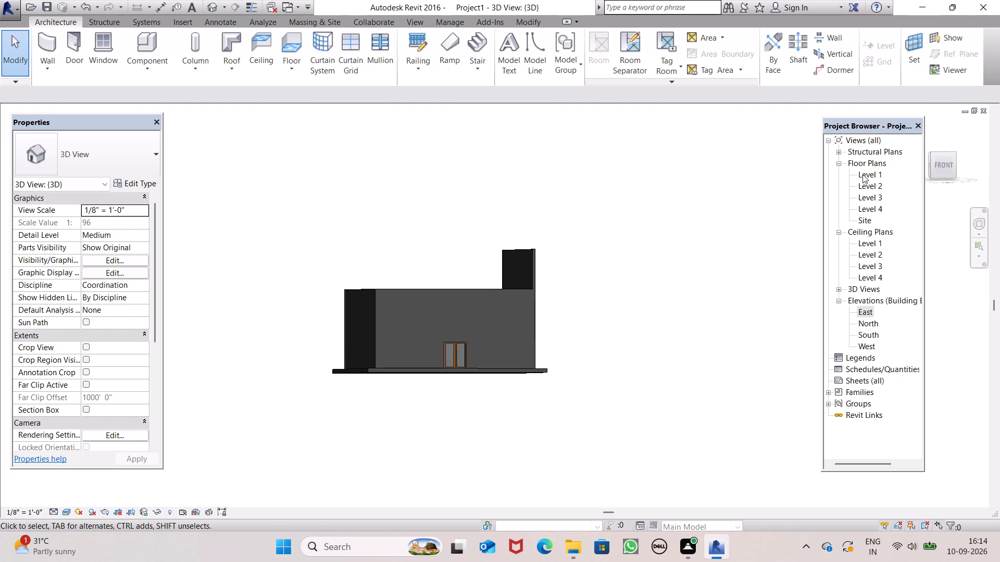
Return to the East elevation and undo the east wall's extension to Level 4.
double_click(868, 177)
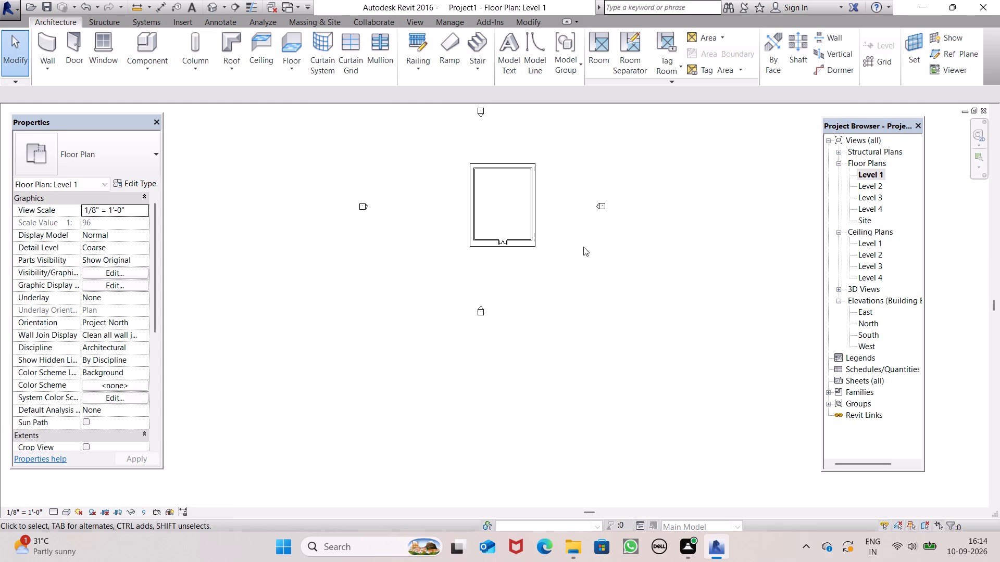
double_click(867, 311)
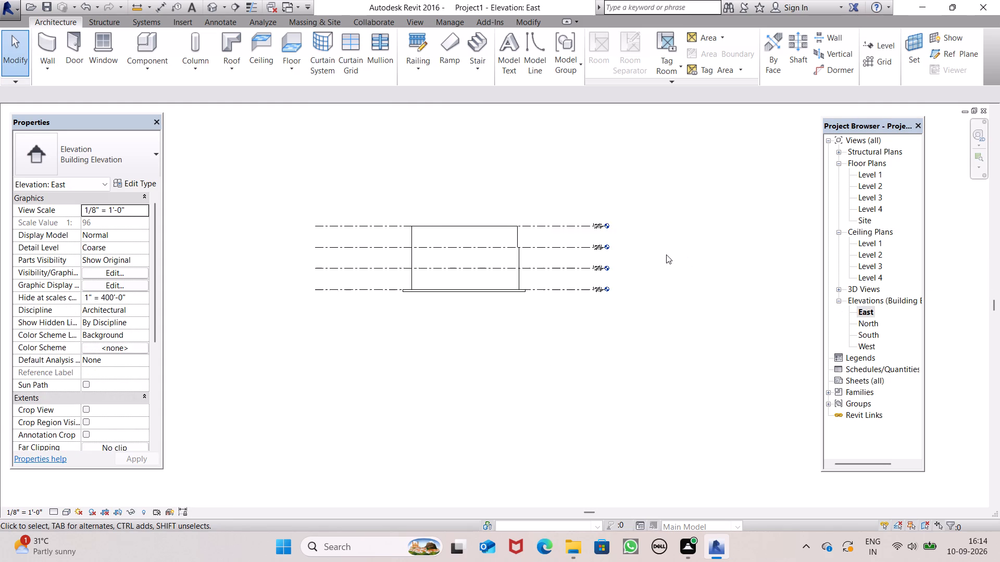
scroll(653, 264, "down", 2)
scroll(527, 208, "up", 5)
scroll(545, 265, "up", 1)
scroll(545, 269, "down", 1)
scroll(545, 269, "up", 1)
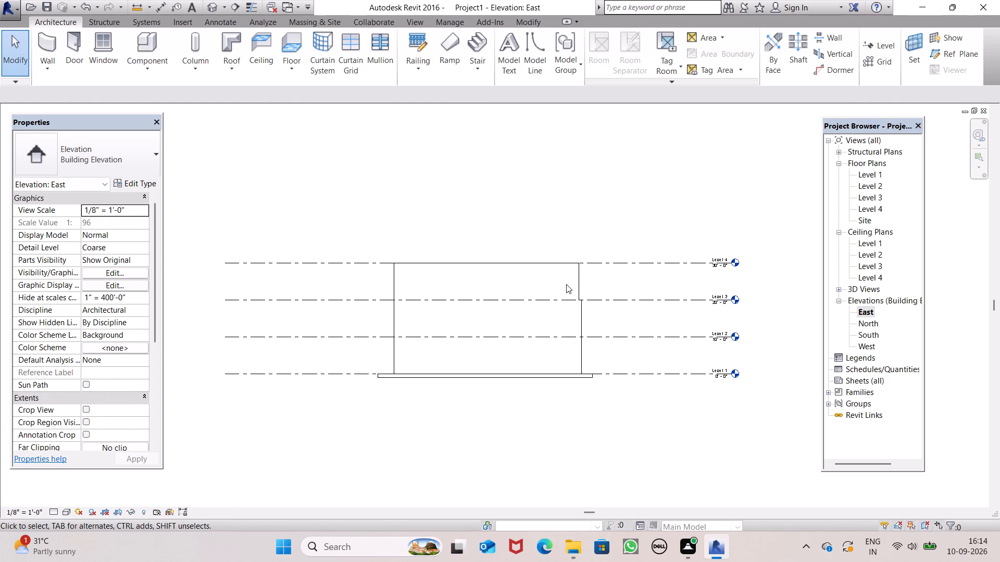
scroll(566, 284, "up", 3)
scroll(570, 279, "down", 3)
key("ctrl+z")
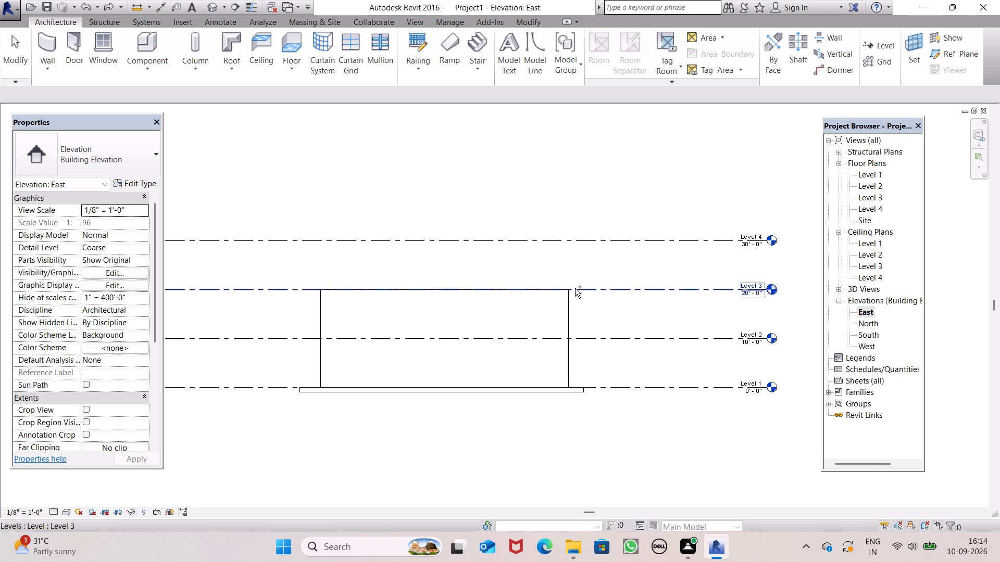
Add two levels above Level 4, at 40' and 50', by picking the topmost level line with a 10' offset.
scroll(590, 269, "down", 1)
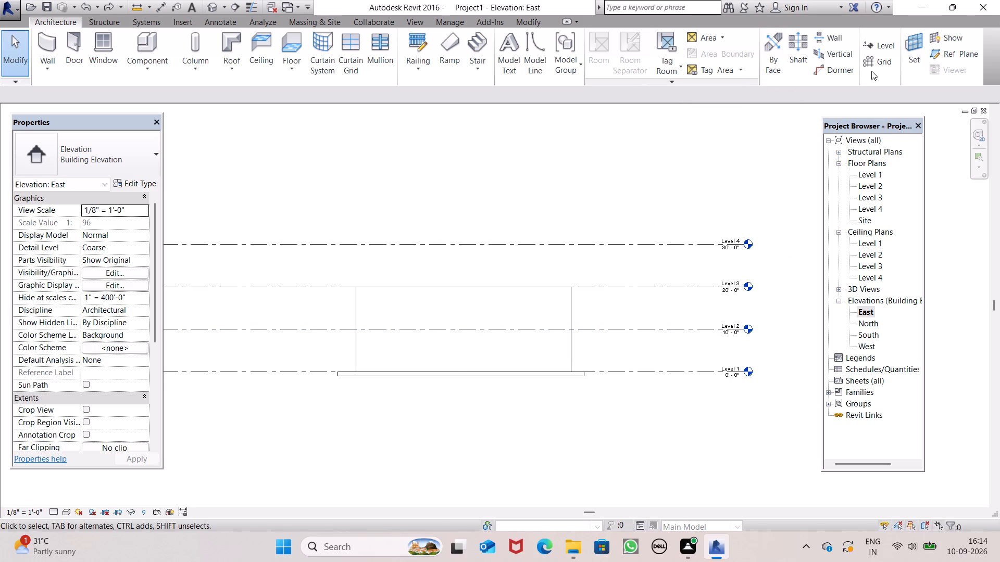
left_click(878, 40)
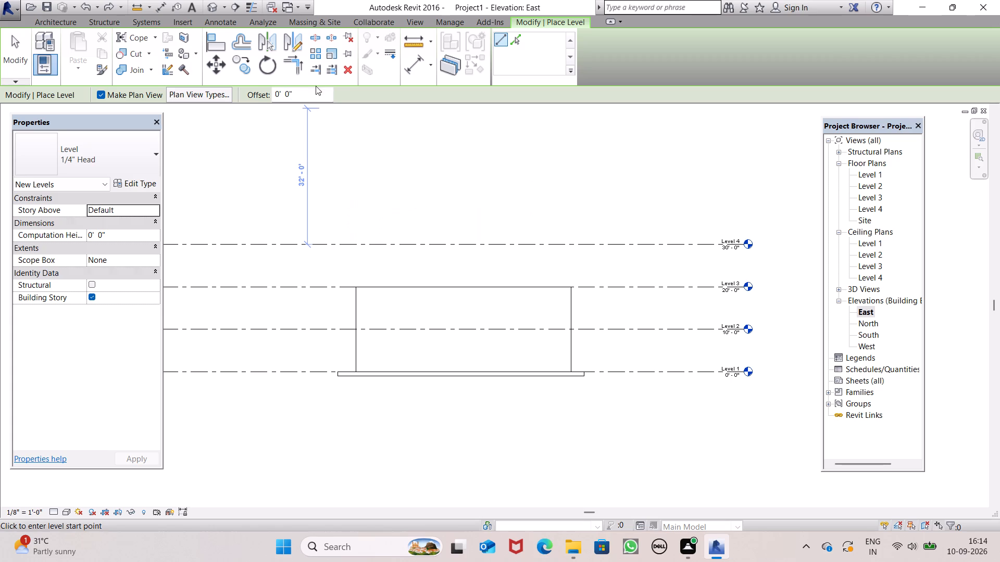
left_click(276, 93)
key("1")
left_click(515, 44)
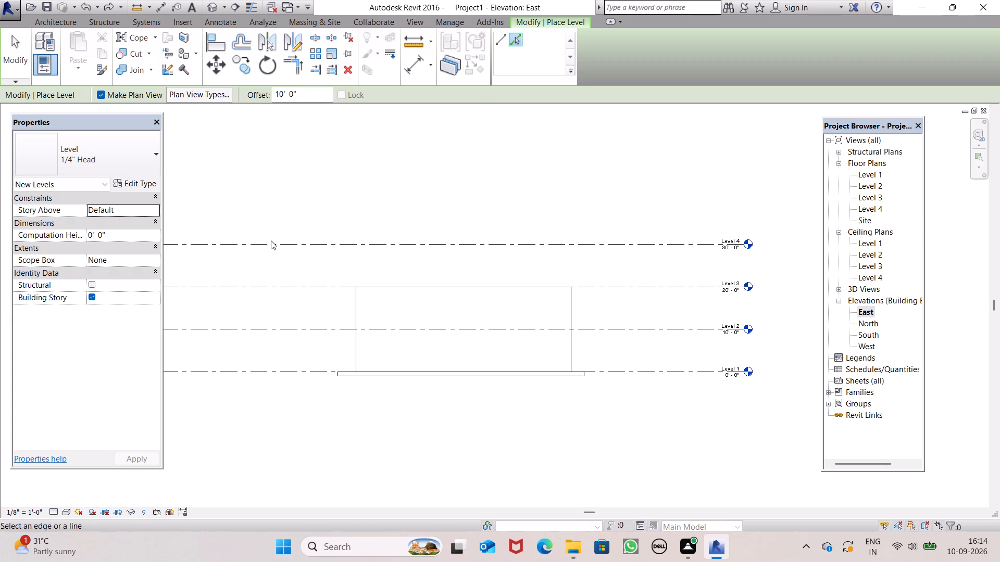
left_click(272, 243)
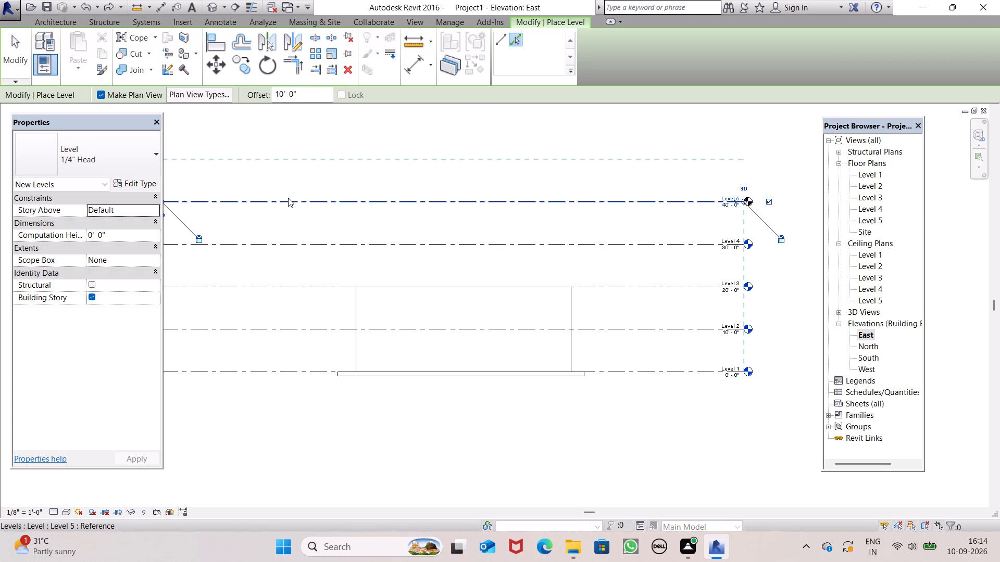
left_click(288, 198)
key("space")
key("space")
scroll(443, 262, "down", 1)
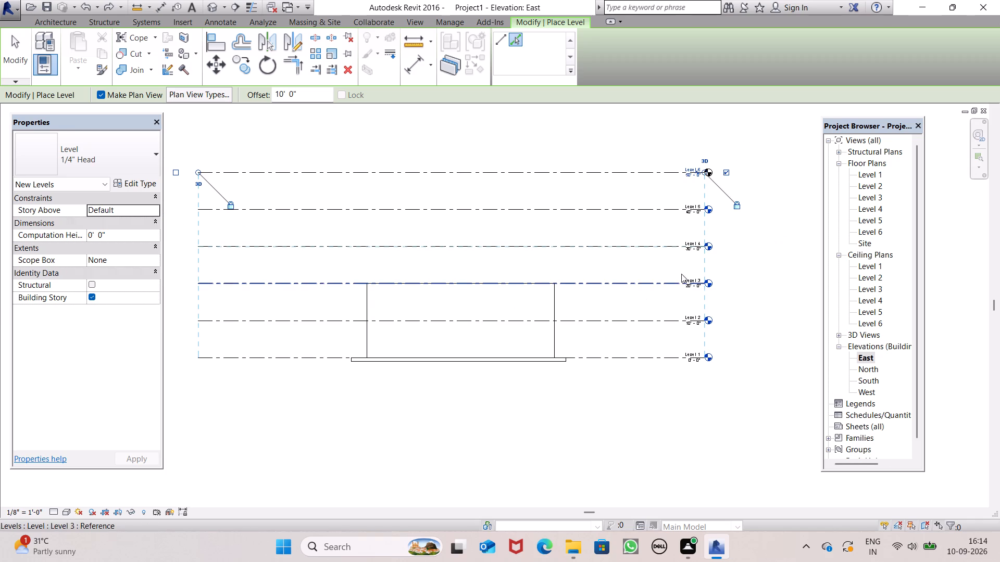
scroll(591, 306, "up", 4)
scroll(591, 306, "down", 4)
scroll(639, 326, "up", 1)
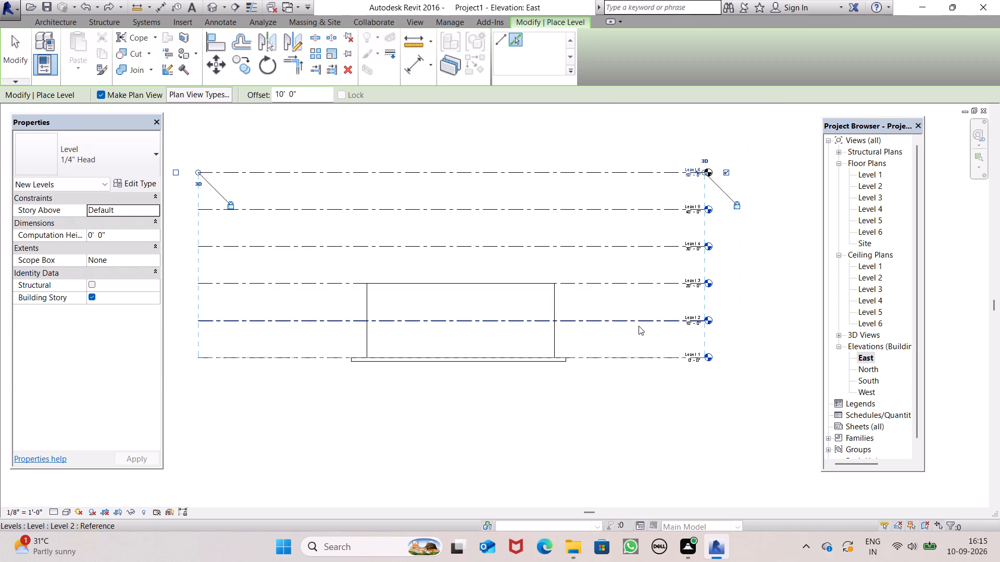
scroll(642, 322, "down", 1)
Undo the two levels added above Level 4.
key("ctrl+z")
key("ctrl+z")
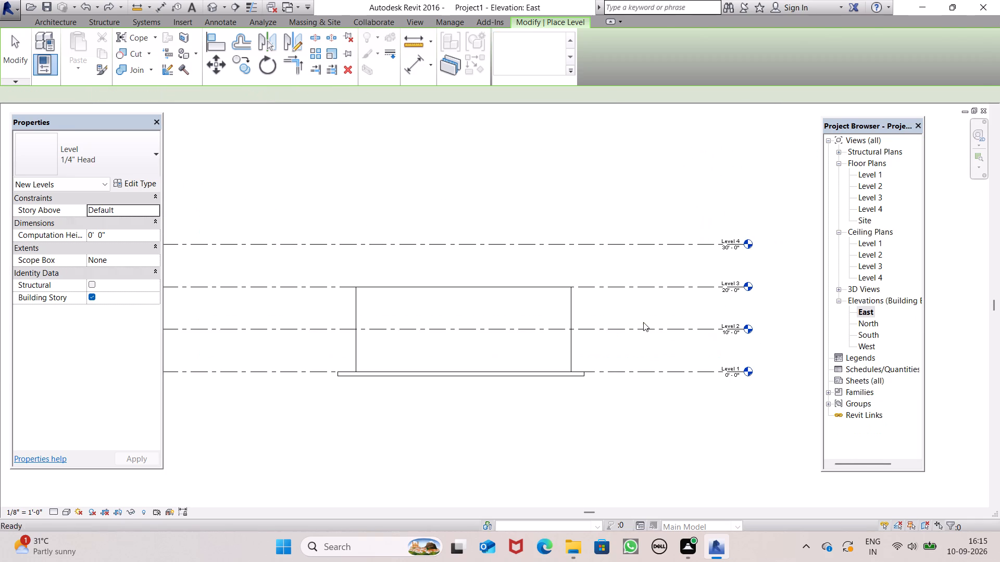
Undo back through the front door and Level 1 slab, and discard the reopened floor boundary sketch in 3D.
key("ctrl+z")
key("ctrl+z")
key("ctrl+z")
key("ctrl+z")
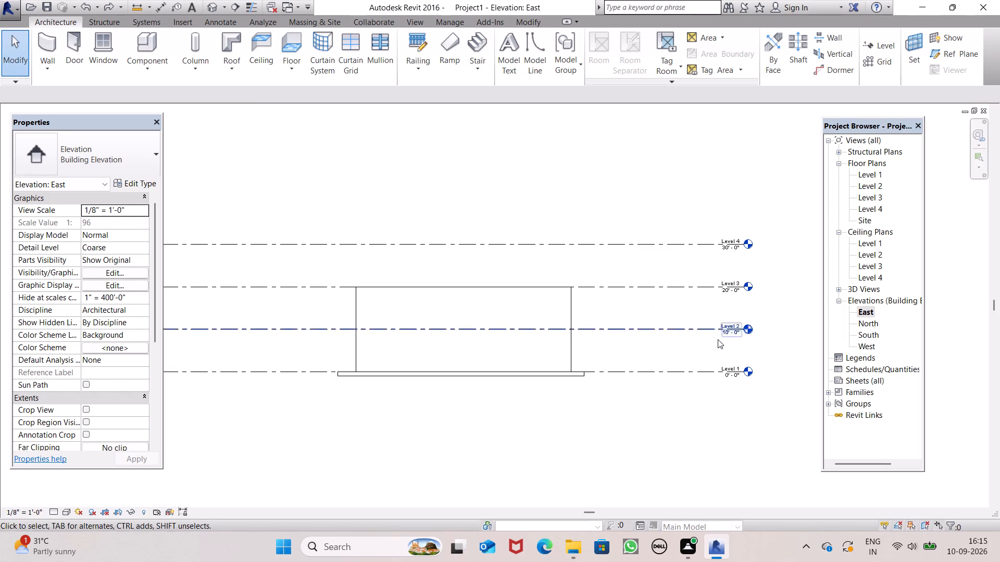
key("ctrl+z")
key("ctrl+z")
key("z")
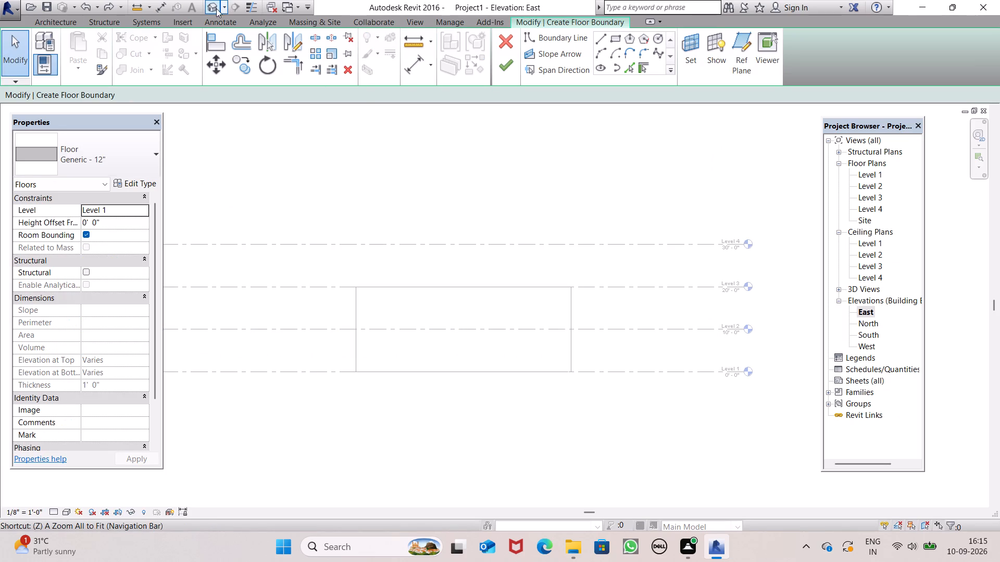
left_click(215, 14)
scroll(418, 172, "down", 10)
middle_click_drag(485, 228, 485, 239)
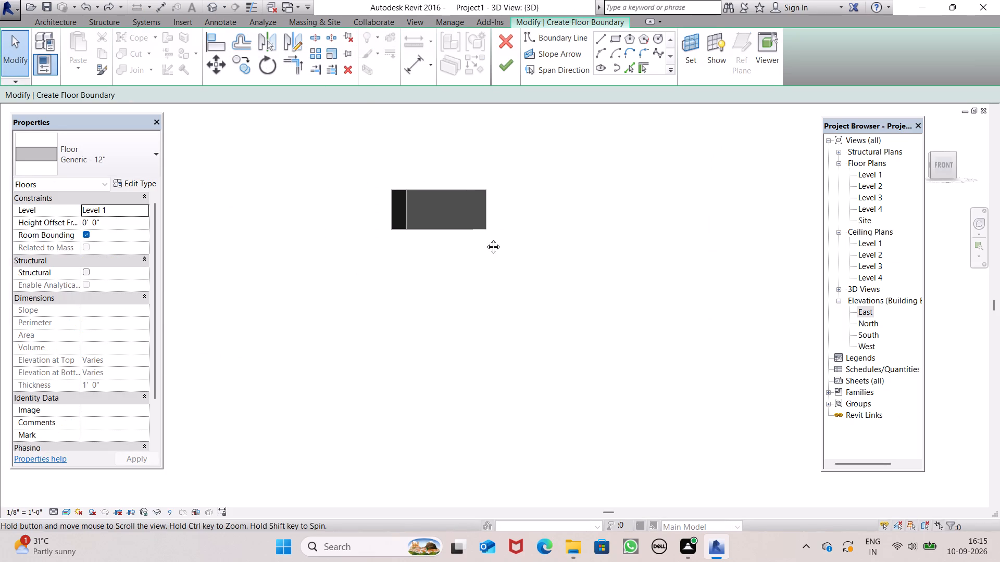
middle_click_drag(485, 239, 491, 264)
middle_click_drag(492, 264, 501, 305, "shift")
scroll(501, 305, "up", 1, "shift")
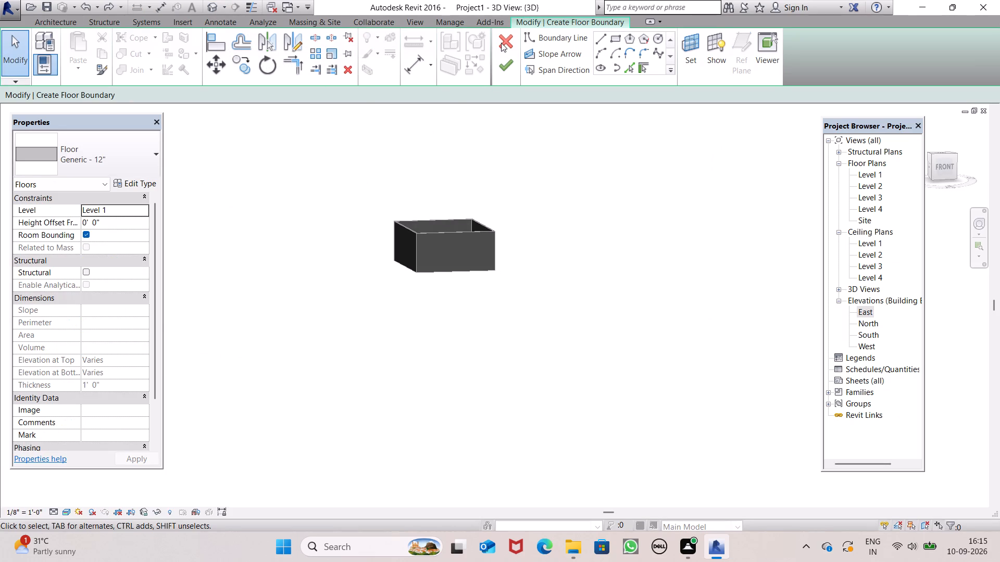
left_click(501, 43)
left_click(538, 283)
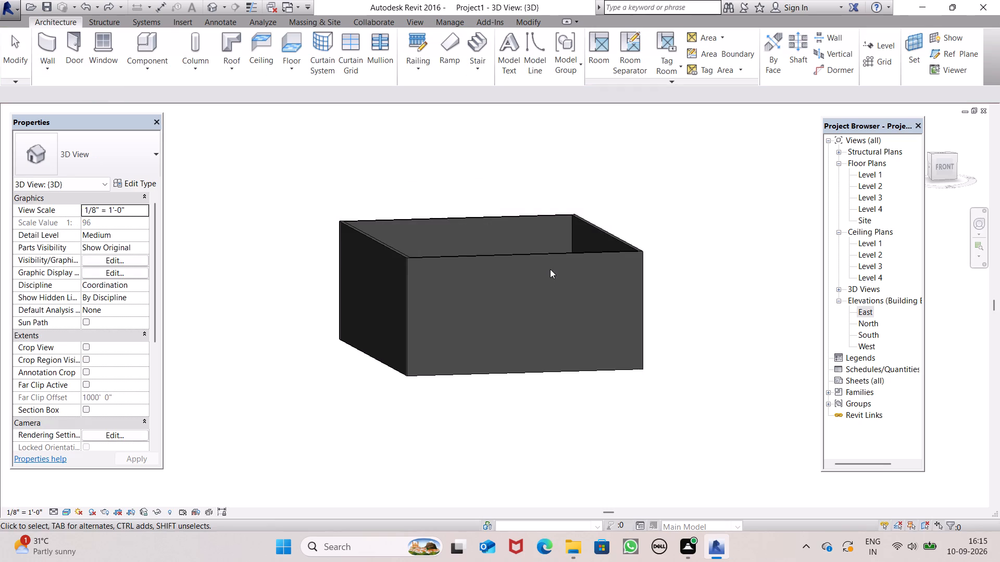
Leave the 3D view and open the East elevation.
middle_click_drag(548, 269, 526, 363)
scroll(512, 372, "up", 1, "shift")
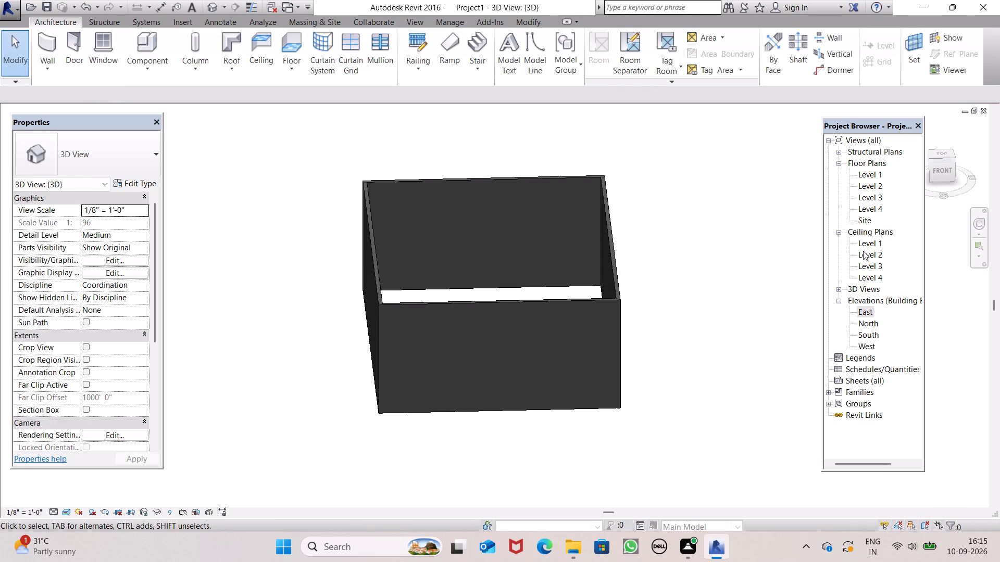
left_click(863, 247)
double_click(863, 247)
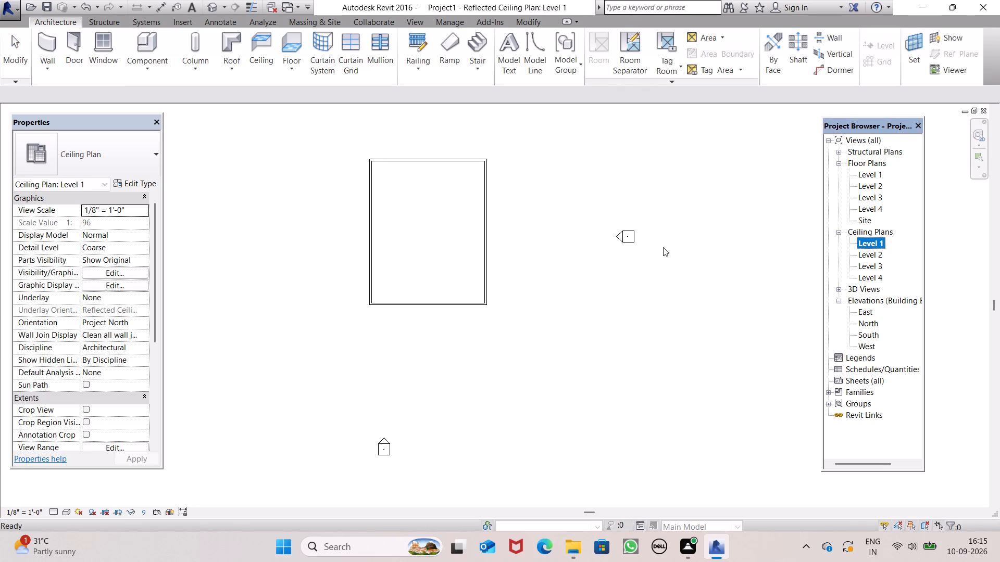
double_click(871, 311)
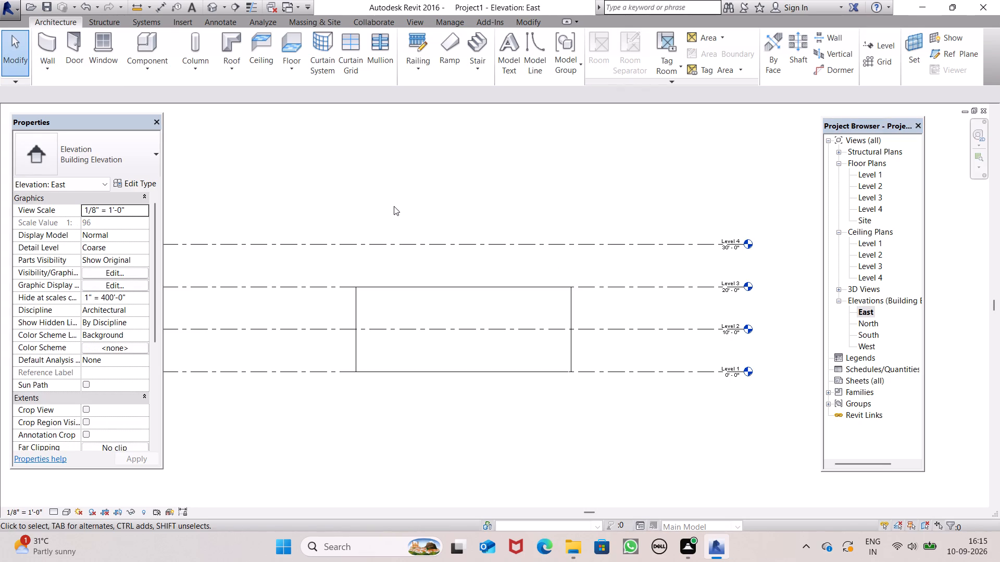
Examine the level lines and the east wall's height and constraints in the East elevation.
scroll(394, 206, "down", 1)
scroll(484, 312, "down", 1)
scroll(551, 343, "up", 4)
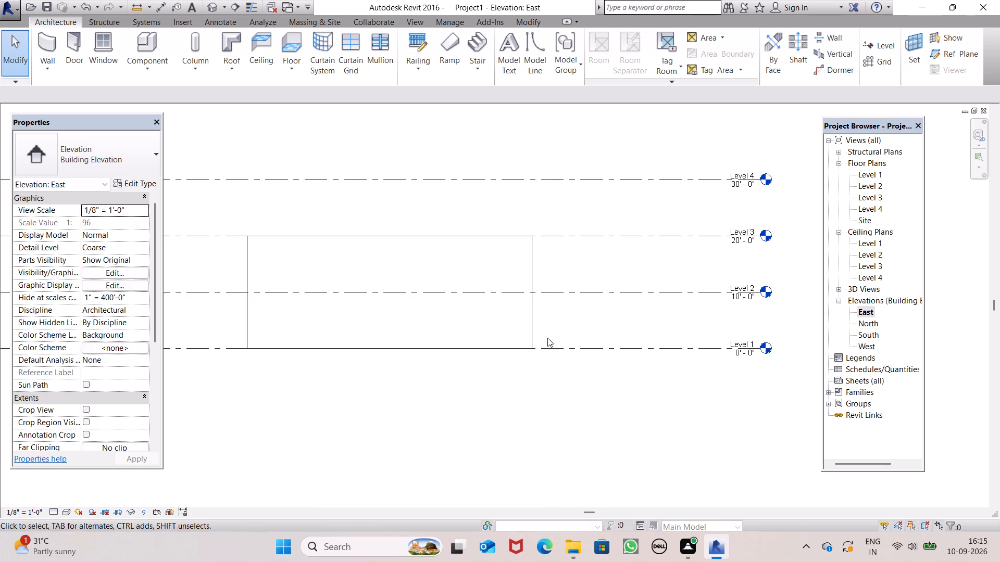
scroll(543, 292, "down", 1)
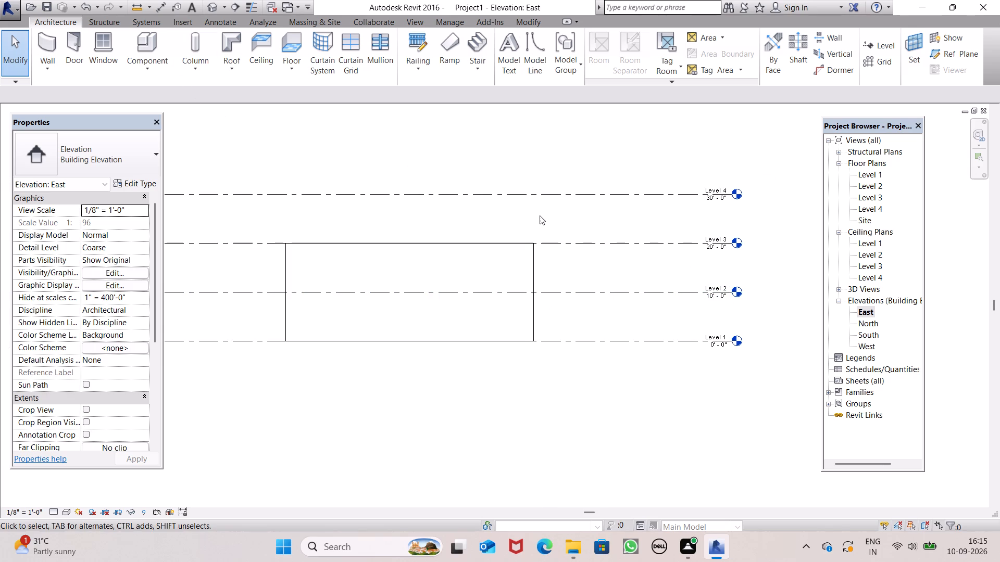
scroll(540, 215, "down", 1)
scroll(560, 280, "down", 5)
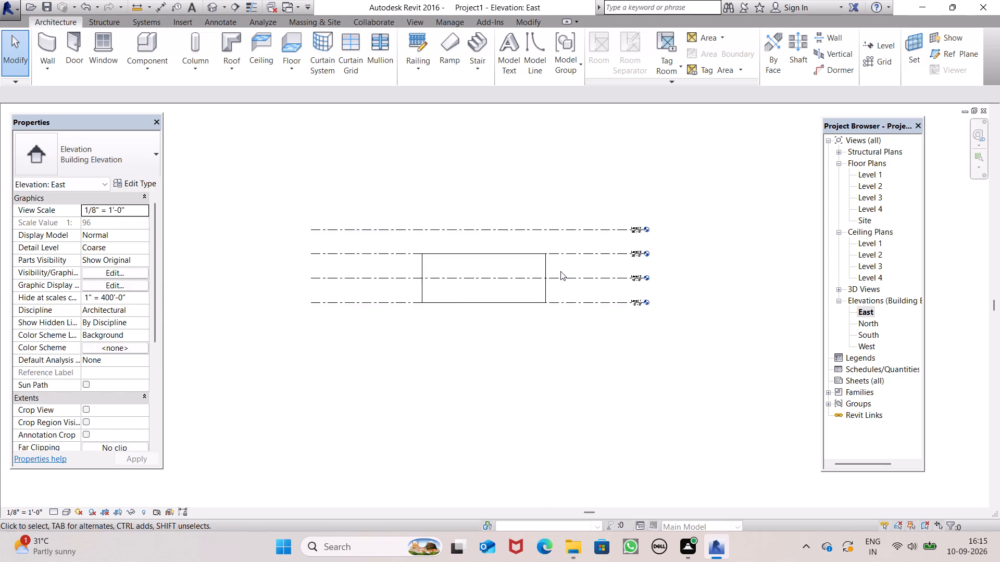
scroll(560, 271, "down", 1)
left_click(477, 260)
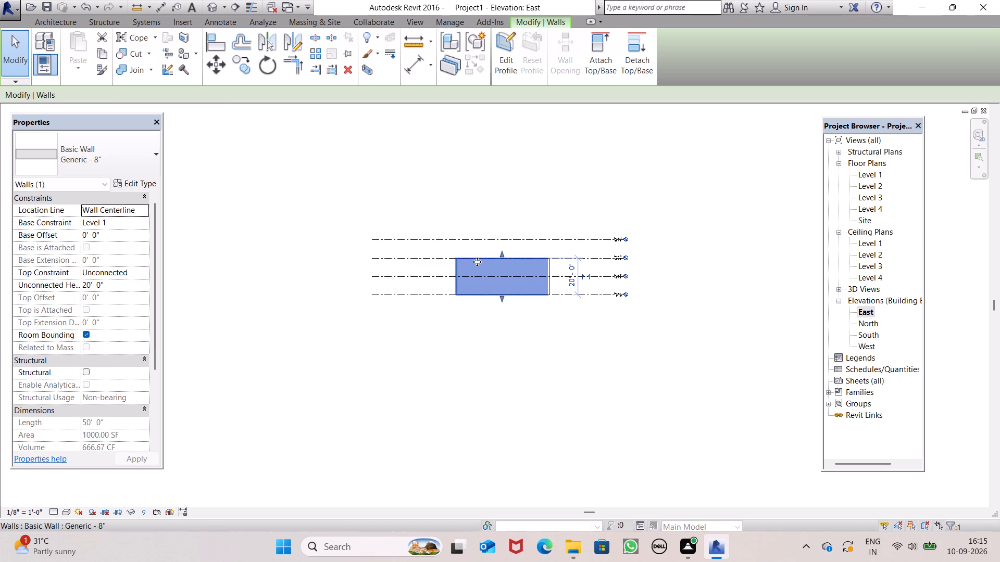
scroll(497, 270, "up", 4)
scroll(498, 264, "down", 4)
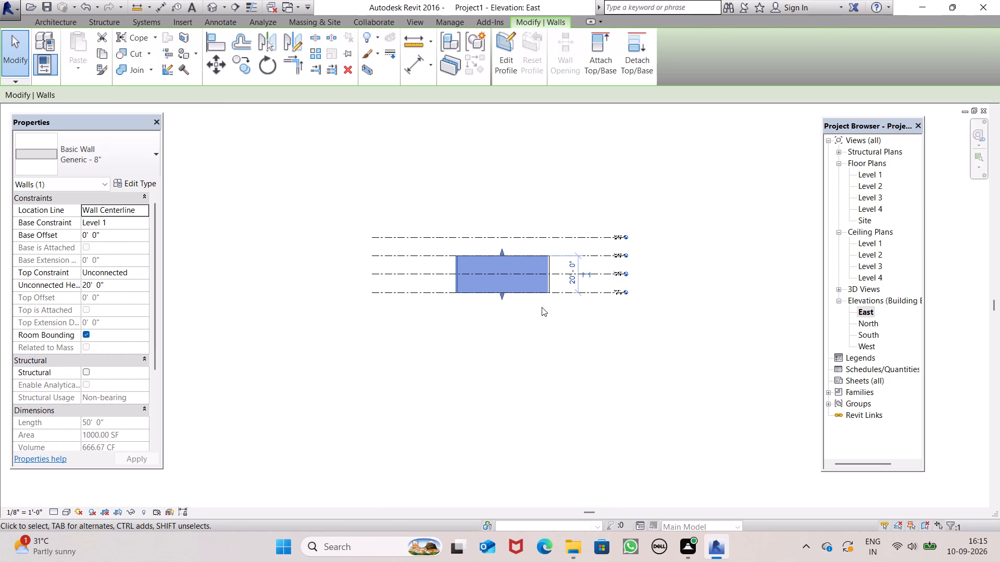
left_click(542, 307)
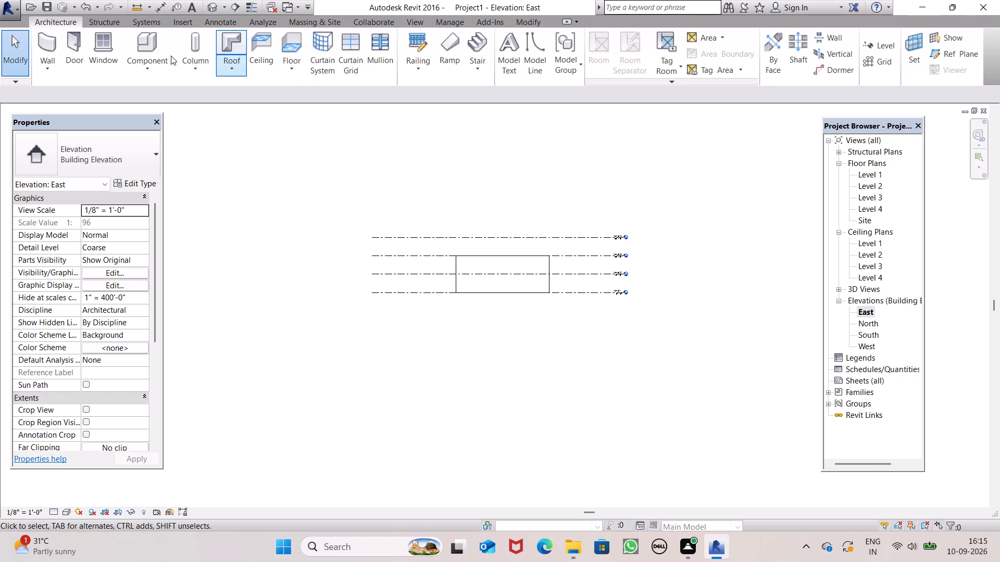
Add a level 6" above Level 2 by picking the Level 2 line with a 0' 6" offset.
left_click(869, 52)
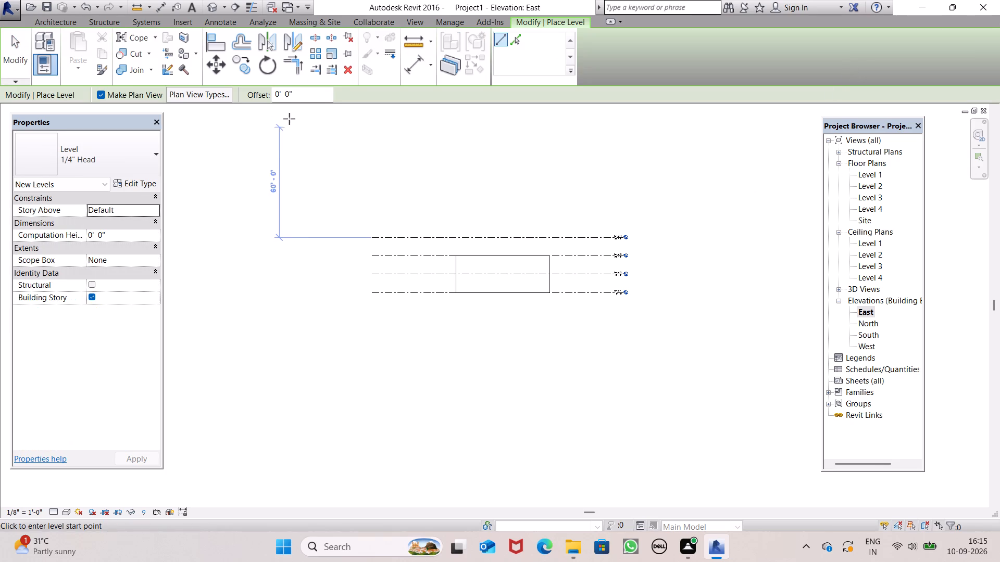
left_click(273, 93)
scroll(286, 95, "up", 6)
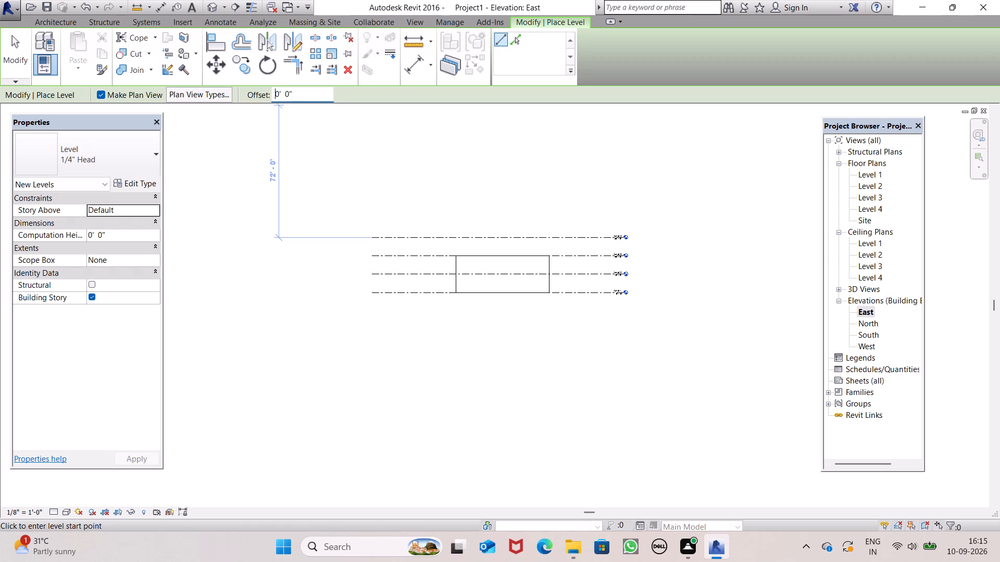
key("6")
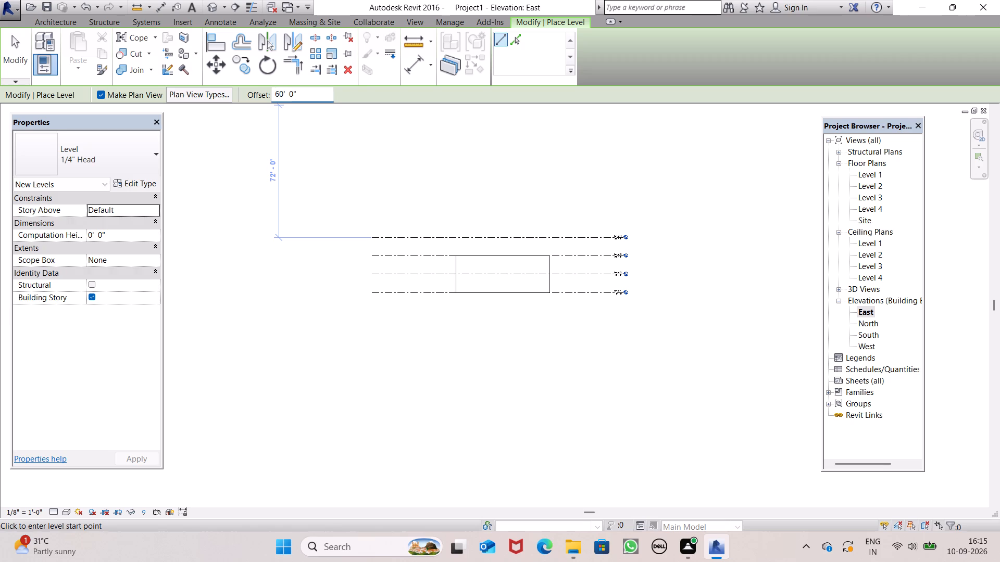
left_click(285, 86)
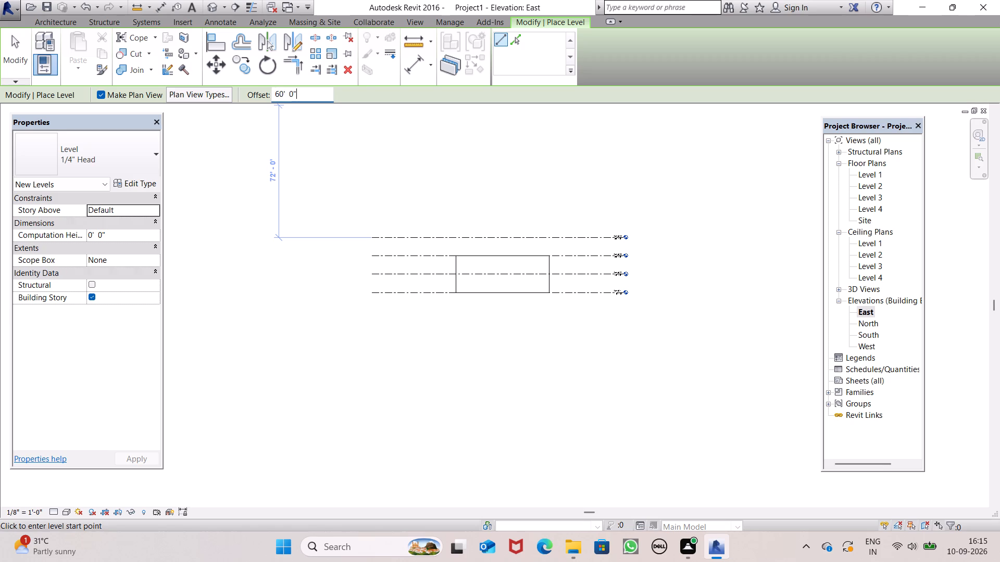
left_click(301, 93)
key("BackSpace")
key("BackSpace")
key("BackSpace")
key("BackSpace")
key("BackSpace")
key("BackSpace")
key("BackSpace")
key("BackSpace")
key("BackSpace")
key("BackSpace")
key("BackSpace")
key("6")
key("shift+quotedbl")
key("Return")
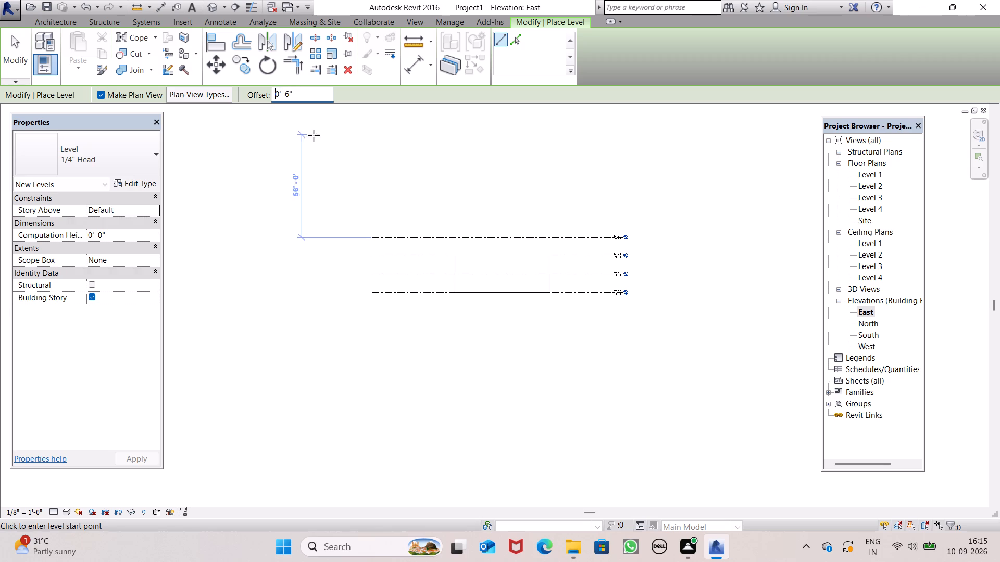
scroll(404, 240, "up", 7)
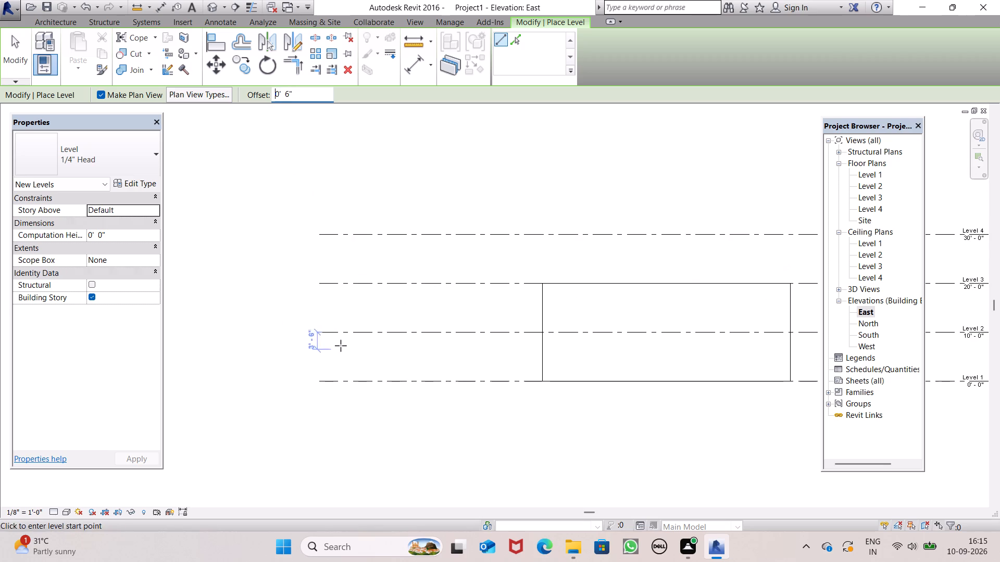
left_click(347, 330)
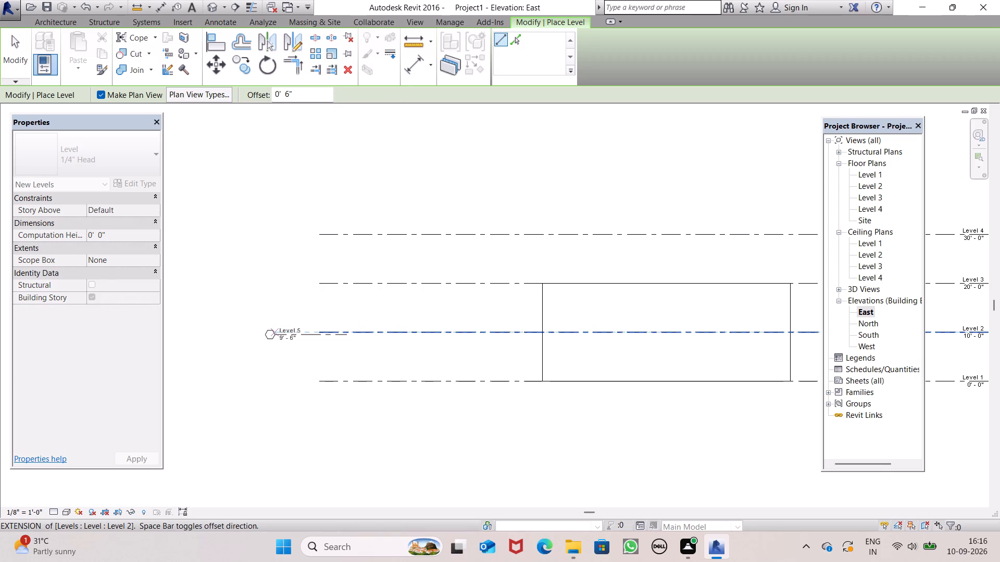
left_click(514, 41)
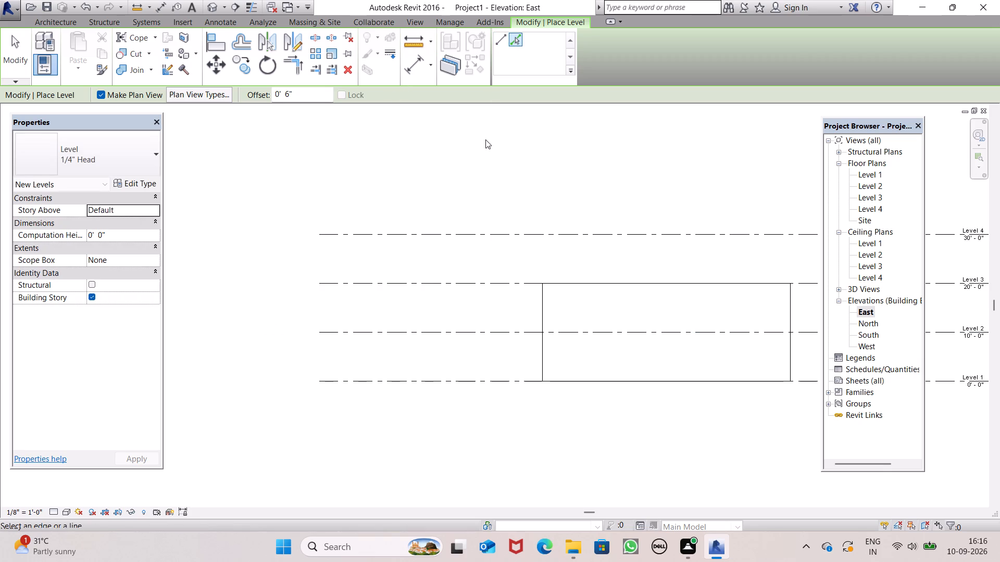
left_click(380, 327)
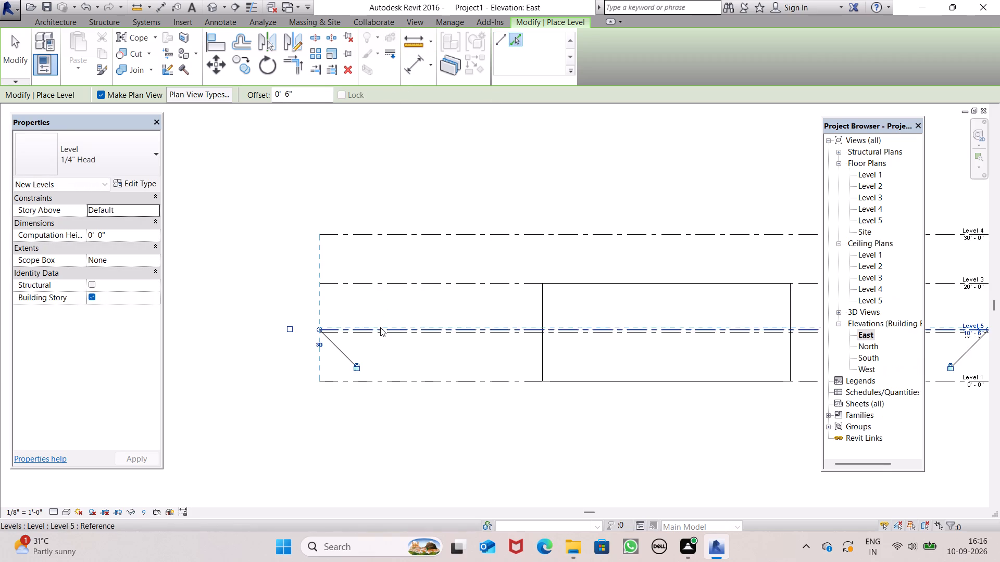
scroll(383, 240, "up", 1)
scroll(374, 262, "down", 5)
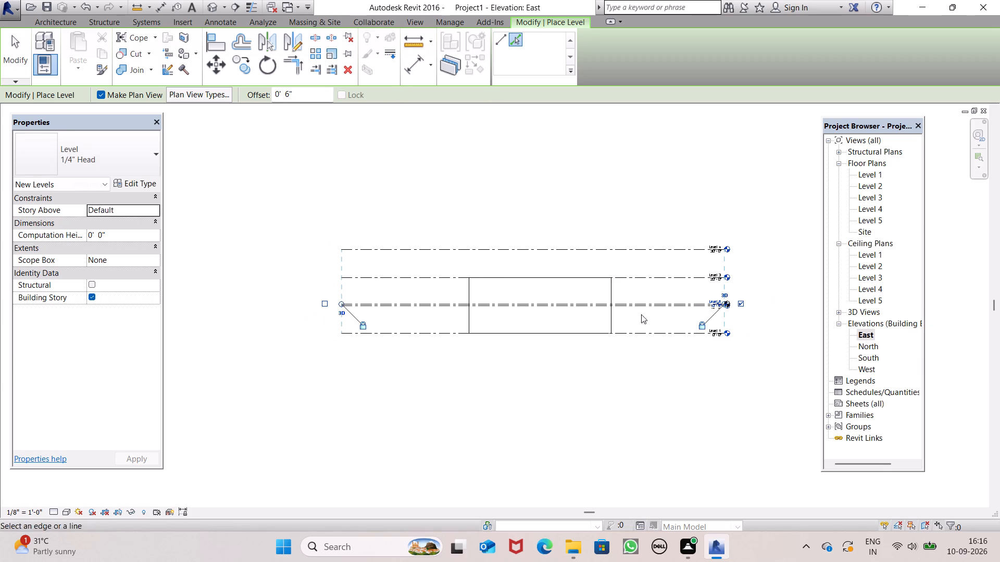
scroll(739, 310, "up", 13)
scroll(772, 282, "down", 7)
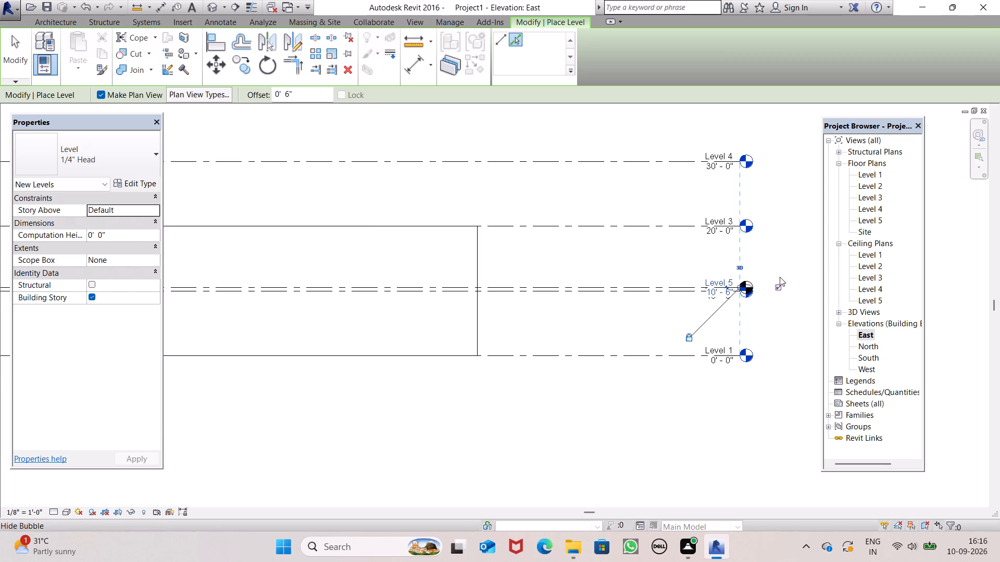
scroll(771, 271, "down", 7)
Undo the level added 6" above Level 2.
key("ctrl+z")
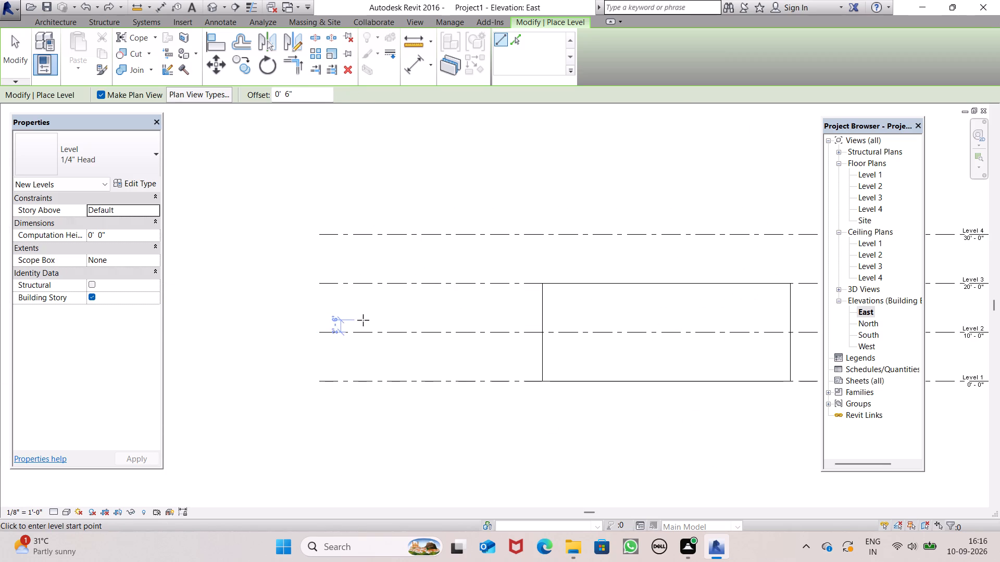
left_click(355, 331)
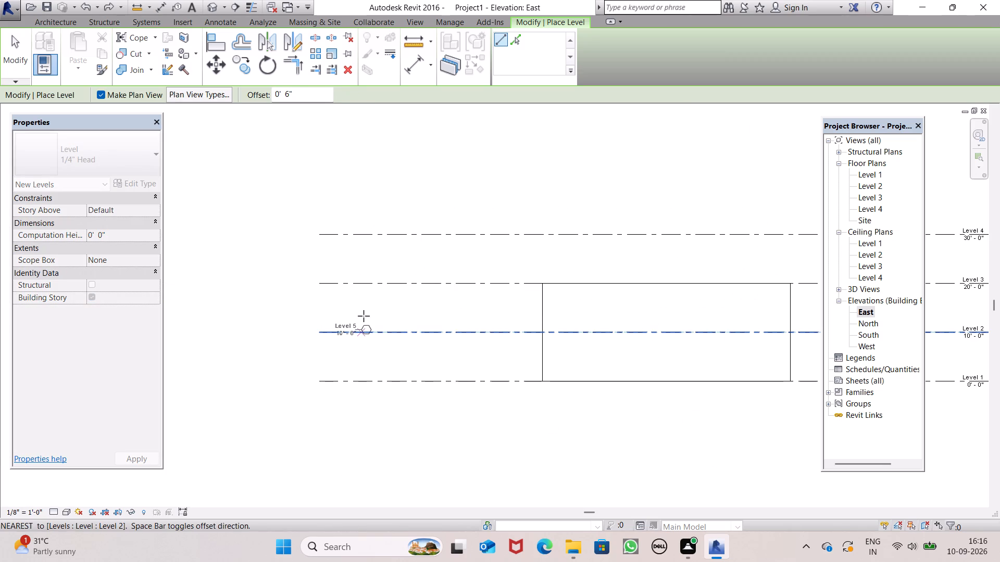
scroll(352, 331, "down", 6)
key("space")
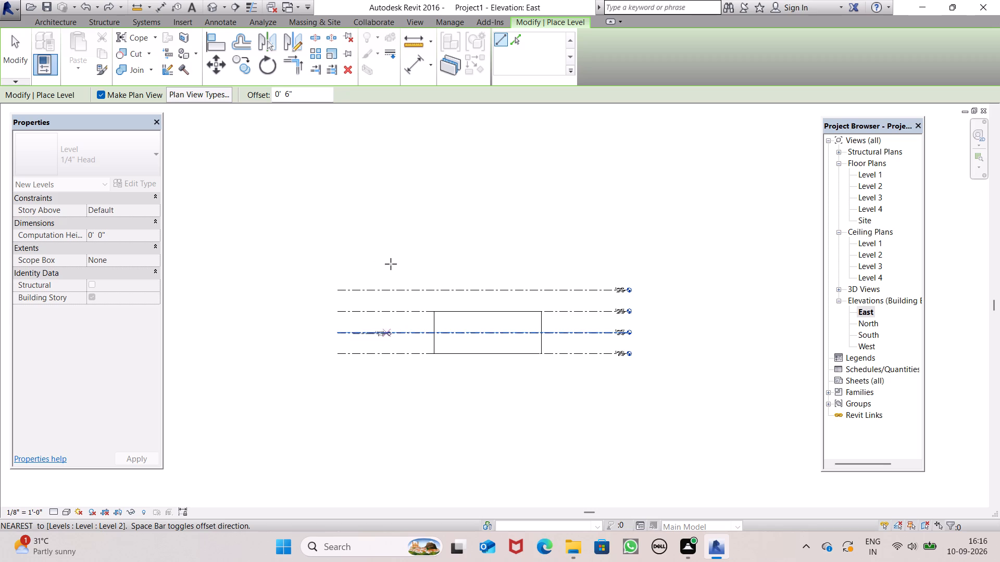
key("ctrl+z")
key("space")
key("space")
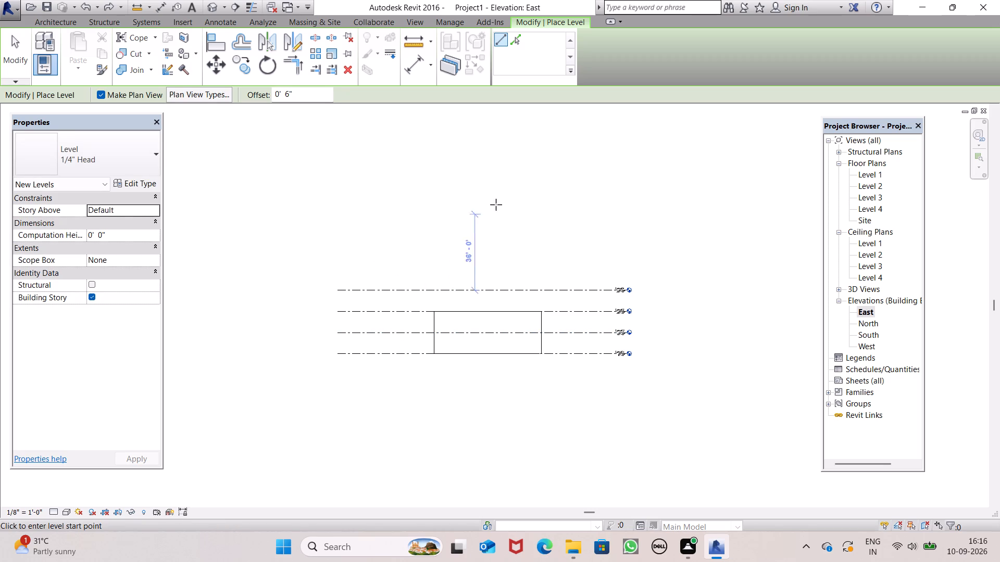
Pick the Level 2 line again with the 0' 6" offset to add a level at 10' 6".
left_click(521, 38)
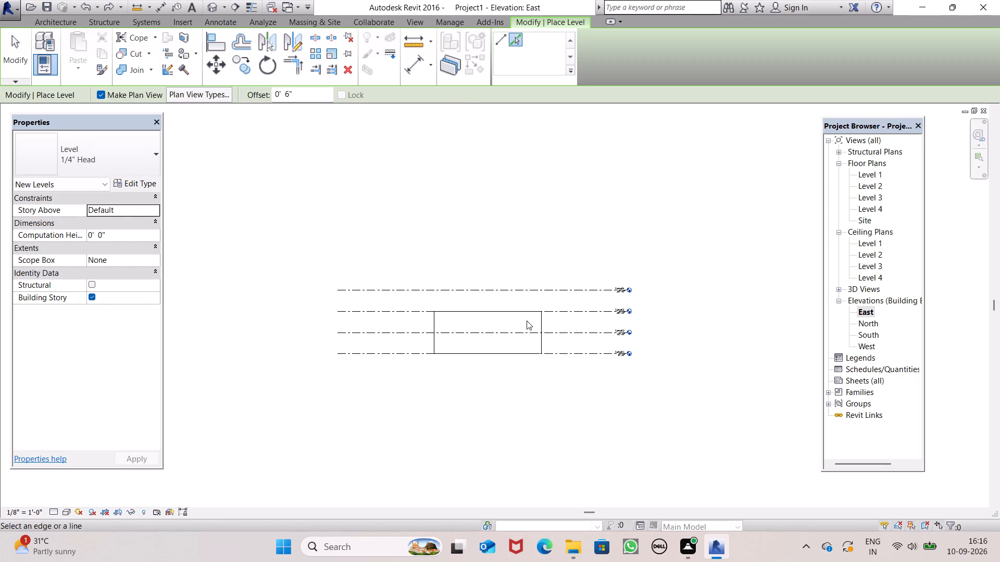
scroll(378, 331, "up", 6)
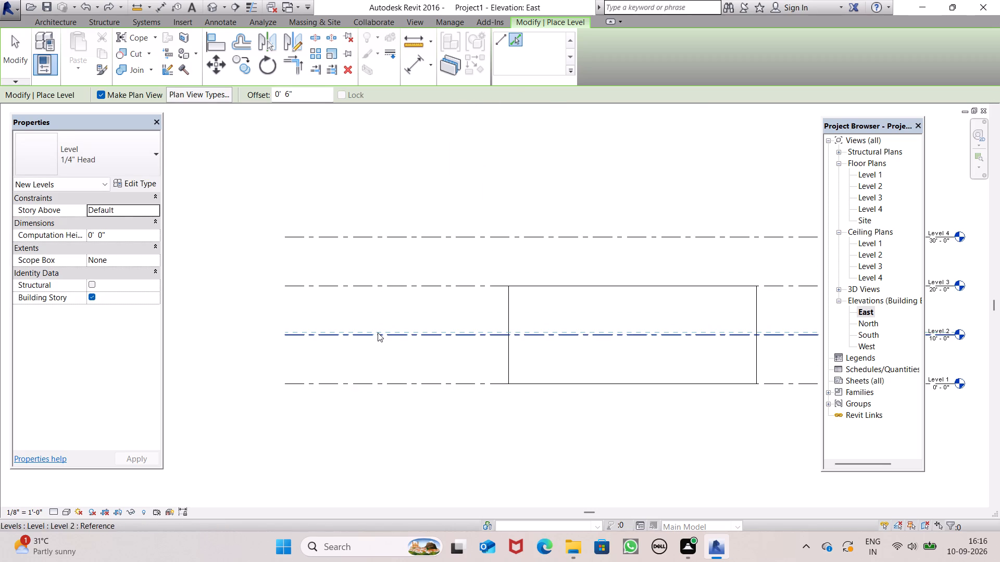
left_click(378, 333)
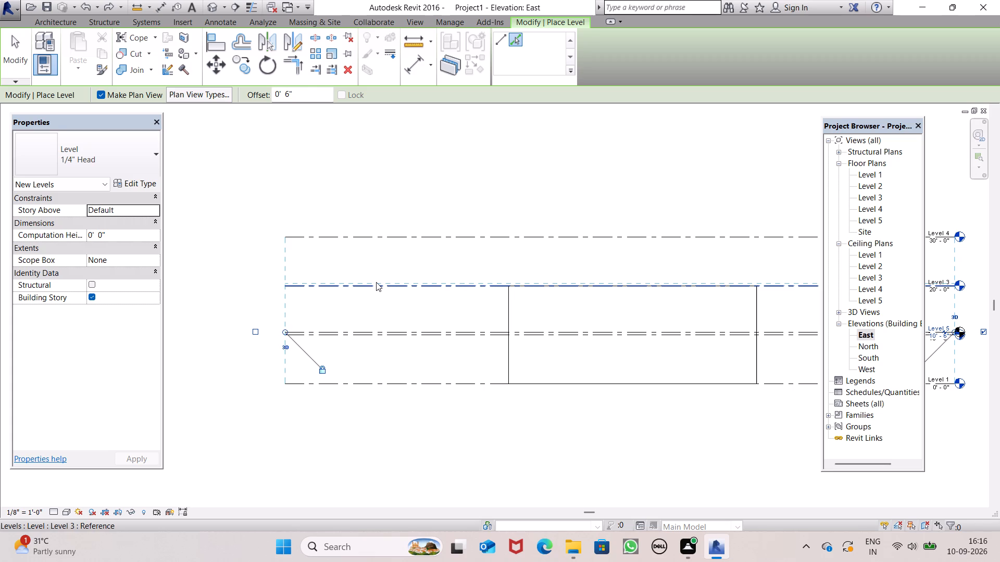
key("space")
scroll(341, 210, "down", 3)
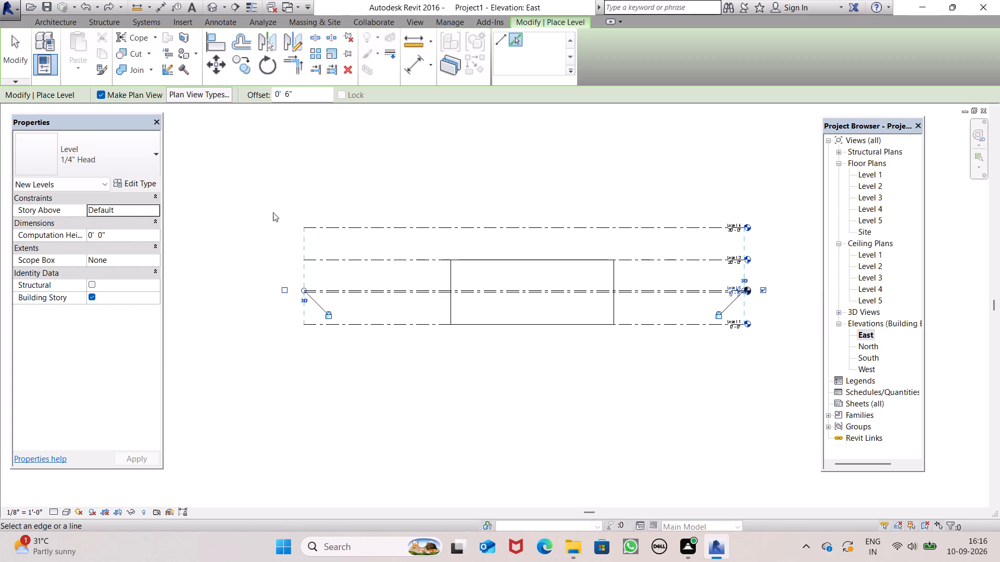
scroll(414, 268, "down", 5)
Undo back through the 10' 6" level, the exterior walls, and Levels 4 and 3 to the project's original two levels.
key("ctrl+z")
key("ctrl+z")
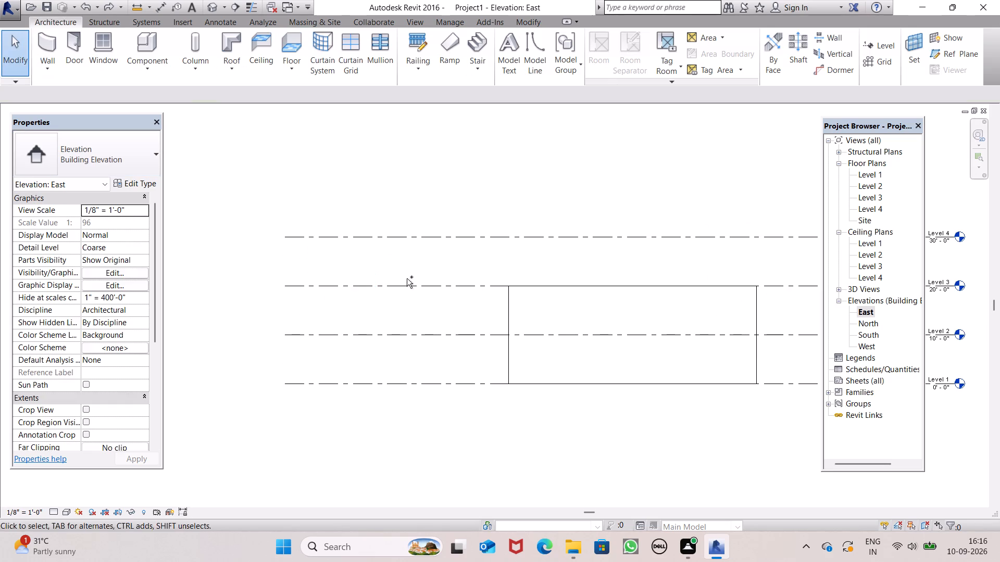
key("ctrl+z")
key("ctrl+z")
key("ctrl+z")
key("ctrl+z")
key("ctrl+z")
key("ctrl+z")
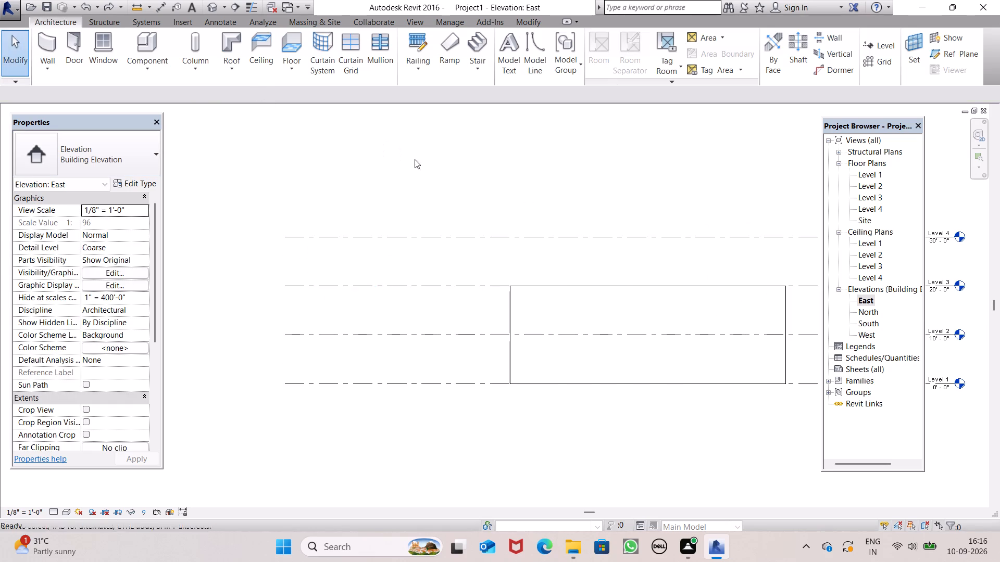
key("ctrl+z")
key("ctrl+z")
key("ctrl+z")
key("ctrl+z")
key("ctrl+z")
key("ctrl+z")
key("ctrl+z")
key("ctrl+z")
key("ctrl+z")
key("ctrl+z")
key("ctrl+z")
key("ctrl+z")
key("ctrl+z")
key("ctrl+z")
Add a level 6" above Level 2 by picking the Level 2 line with a 0' 6" offset.
scroll(544, 264, "down", 7)
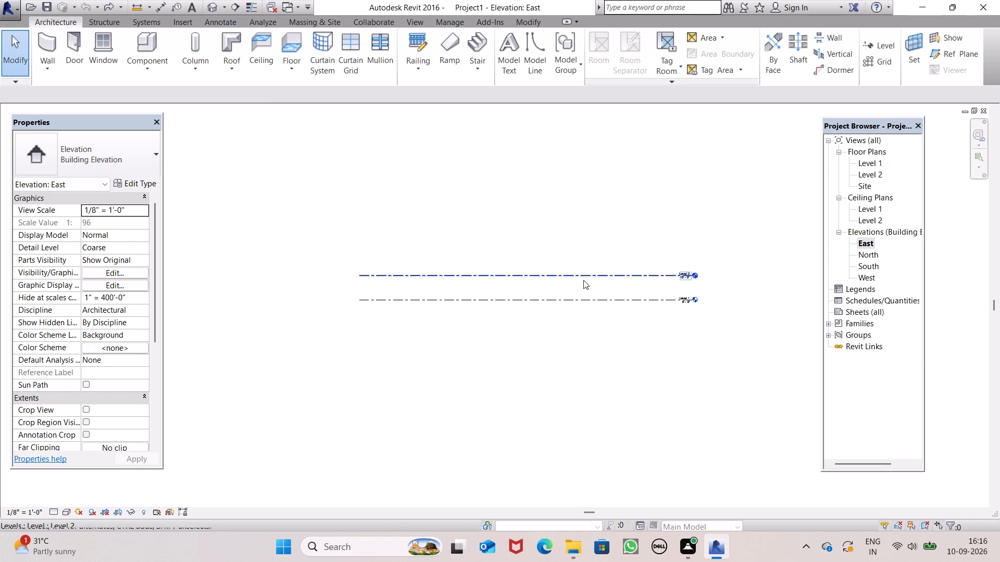
scroll(773, 201, "up", 3)
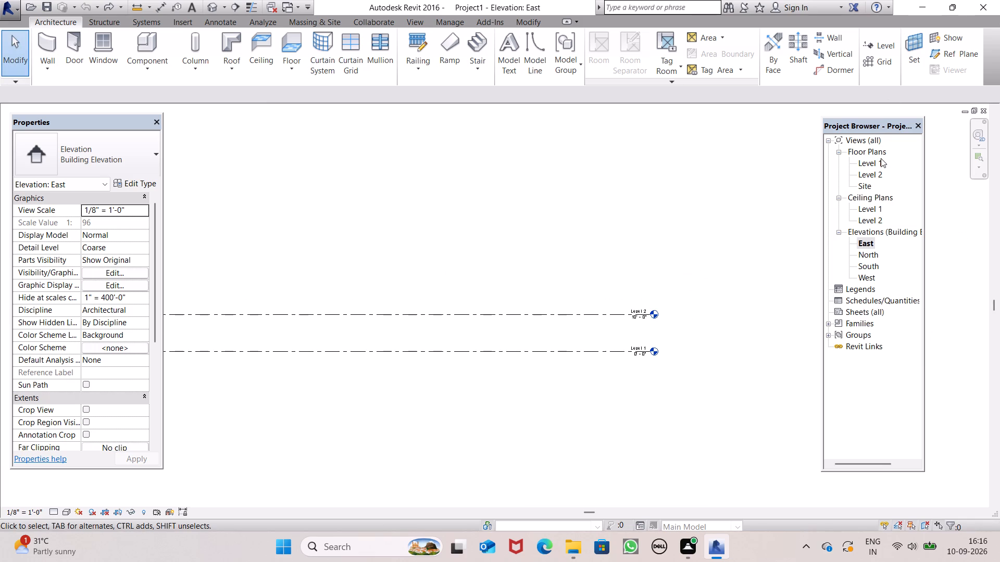
left_click(878, 51)
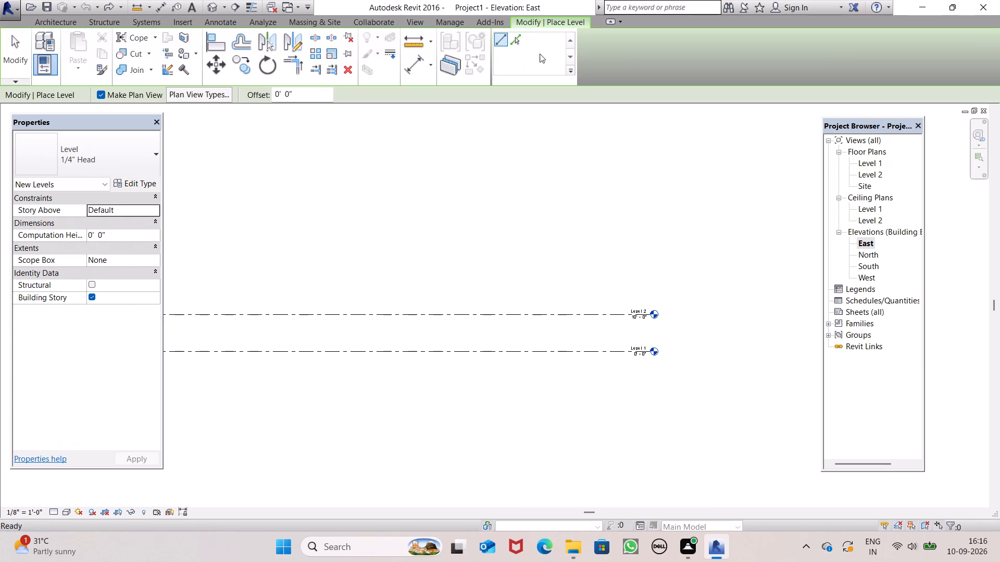
left_click(302, 96)
key("BackSpace")
key("BackSpace")
key("BackSpace")
key("BackSpace")
key("BackSpace")
key("BackSpace")
key("BackSpace")
key("BackSpace")
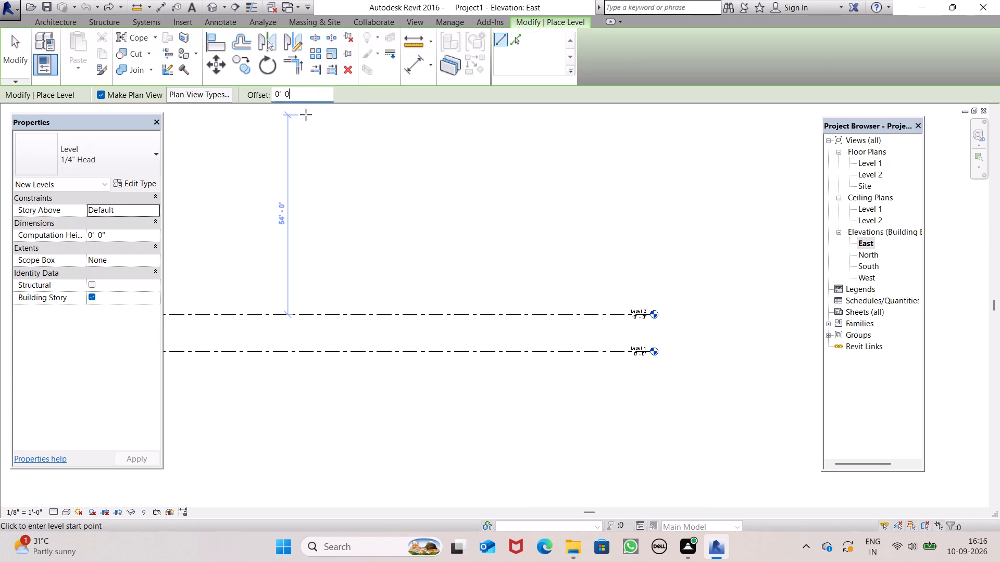
key("6")
key("shift+quotedbl")
key("Return")
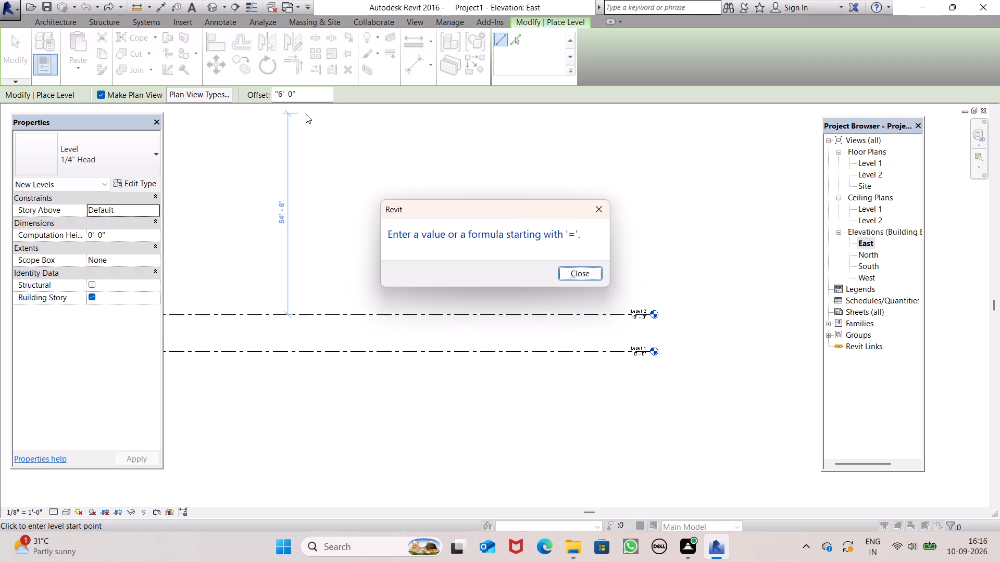
left_click(584, 264)
left_click_drag(584, 273, 570, 264)
left_click(306, 96)
left_click_drag(603, 272, 597, 272)
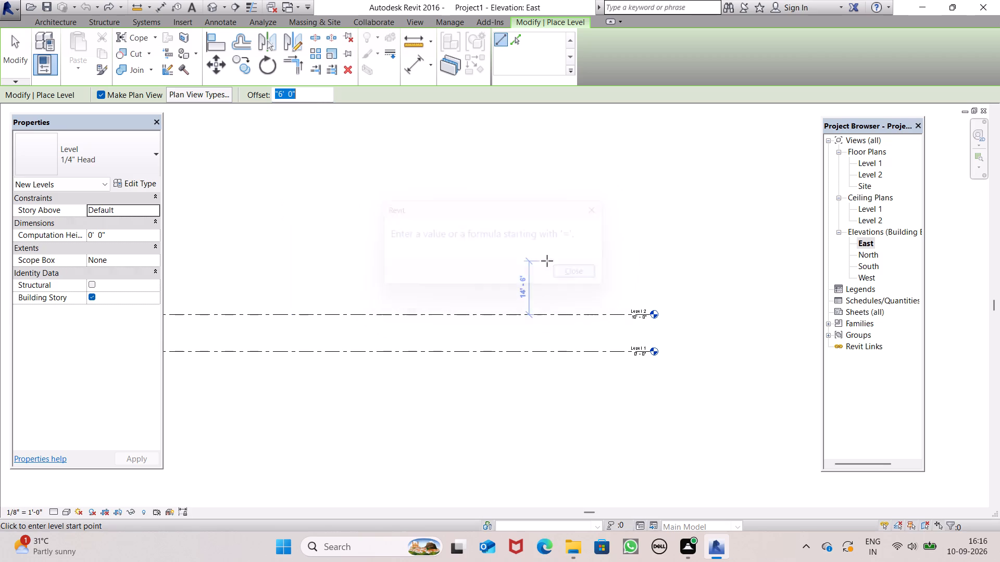
key("BackSpace")
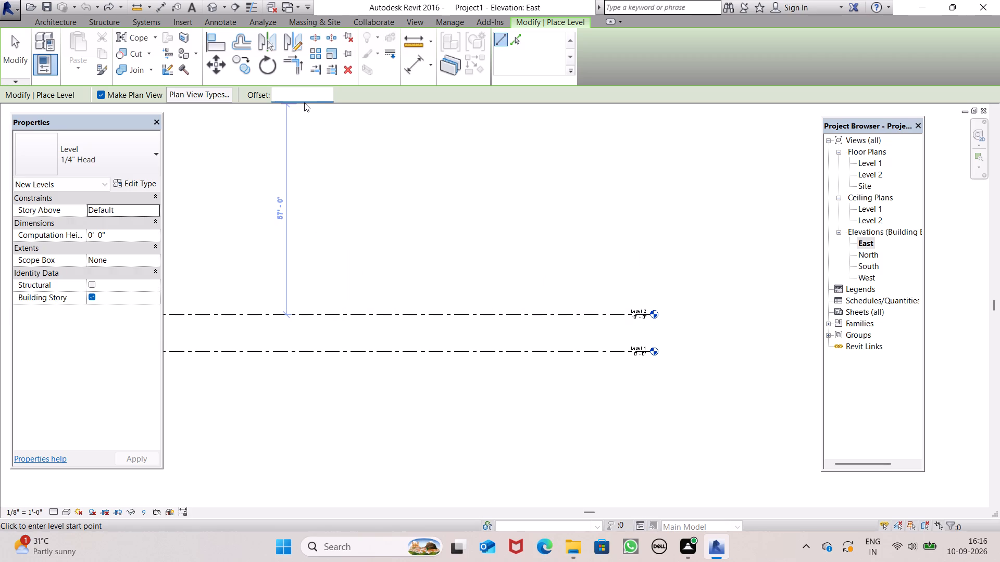
type("6\"")
key("Return")
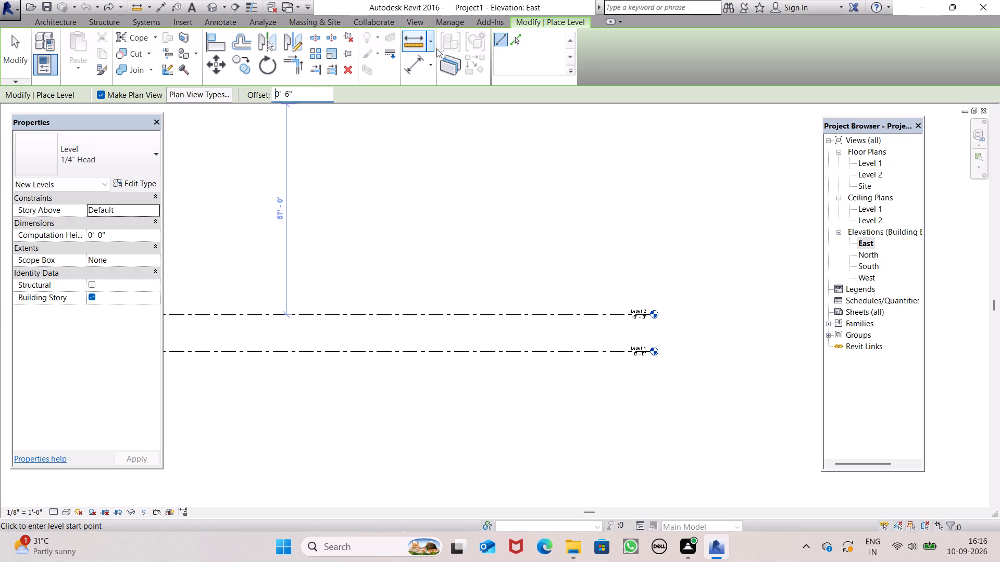
left_click(522, 35)
scroll(558, 179, "down", 5)
scroll(387, 229, "up", 2)
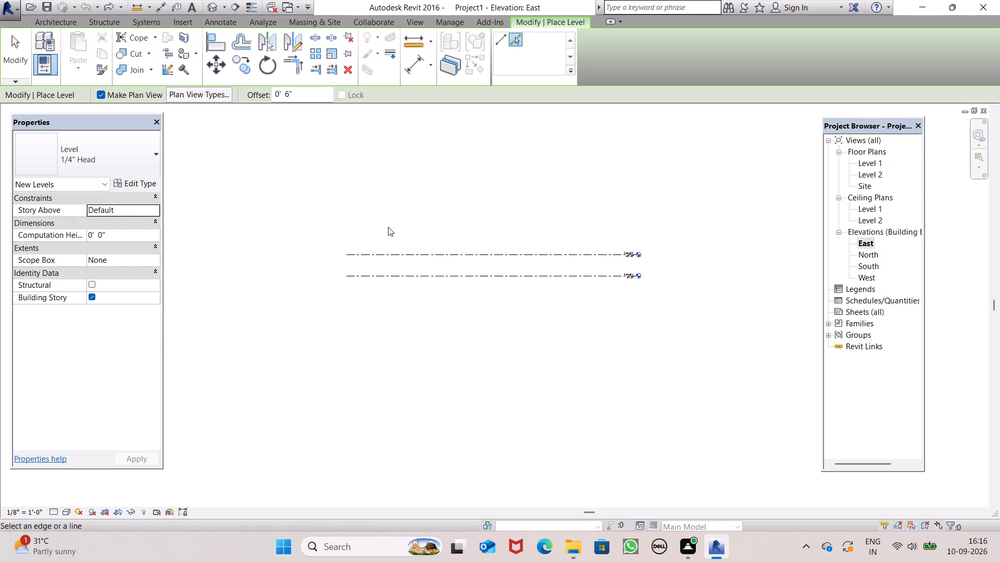
scroll(388, 227, "up", 5)
left_click(391, 288)
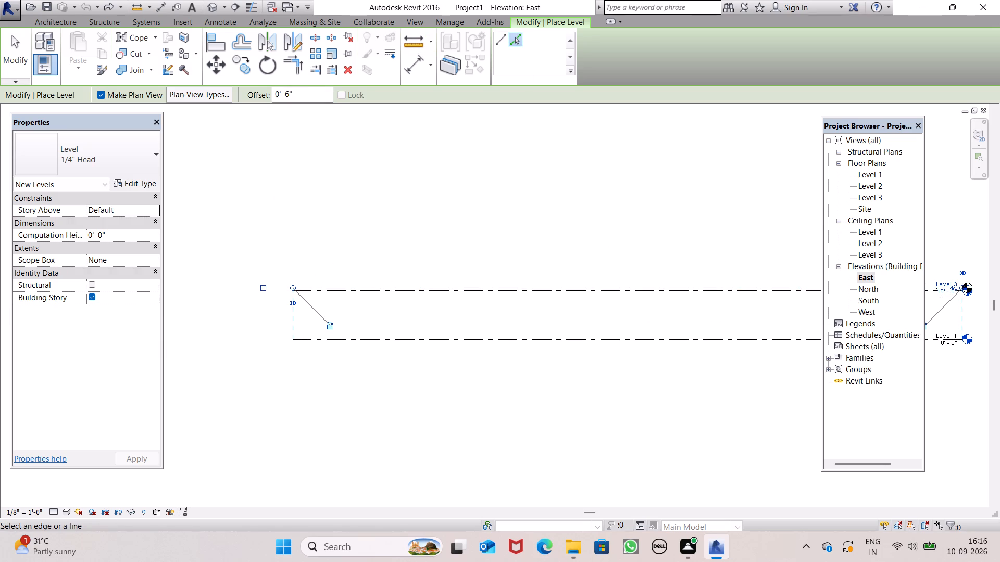
Add a level 10' above Level 3 by picking the Level 3 line with a 10' 0" offset.
left_click(298, 95)
key("BackSpace")
key("BackSpace")
key("BackSpace")
key("BackSpace")
key("BackSpace")
key("BackSpace")
key("BackSpace")
key("BackSpace")
key("BackSpace")
key("BackSpace")
type("10")
key("apostrophe")
key("Return")
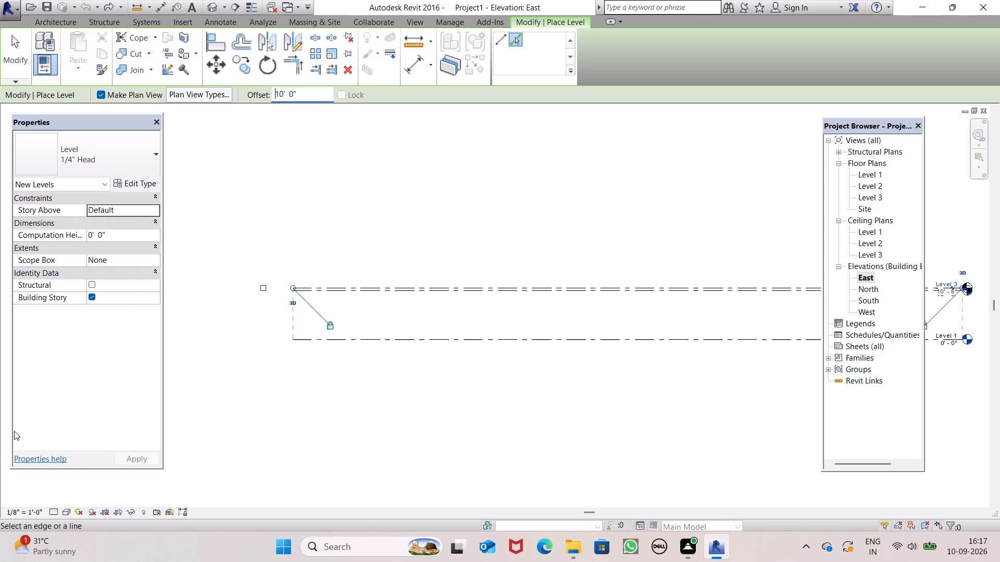
left_click(467, 288)
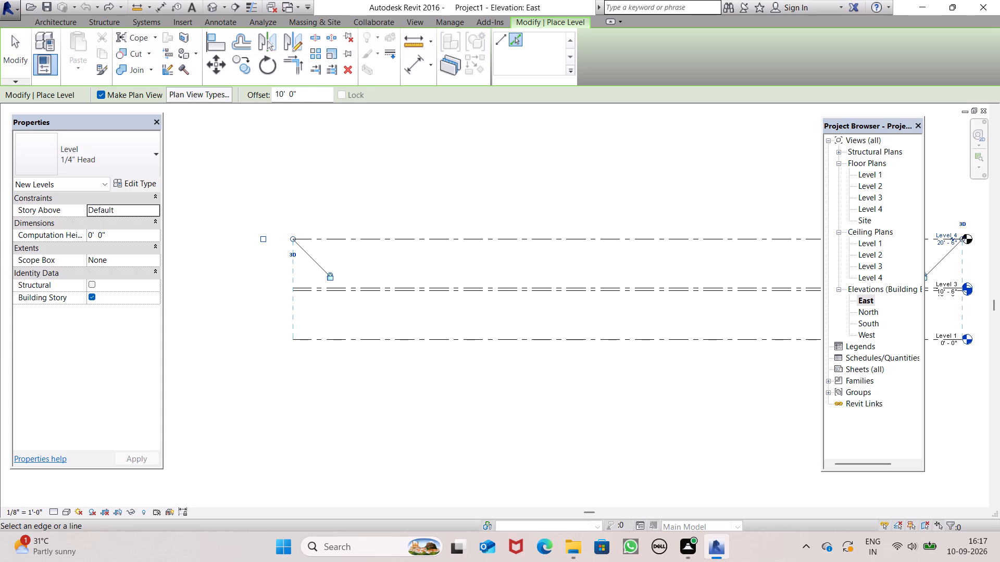
Add a level 6" above Level 4 by picking the Level 4 line with a 0' 6" offset.
left_click(303, 97)
key("BackSpace")
key("BackSpace")
key("BackSpace")
key("BackSpace")
key("BackSpace")
key("BackSpace")
key("BackSpace")
type("6\"")
key("Return")
left_click(357, 236)
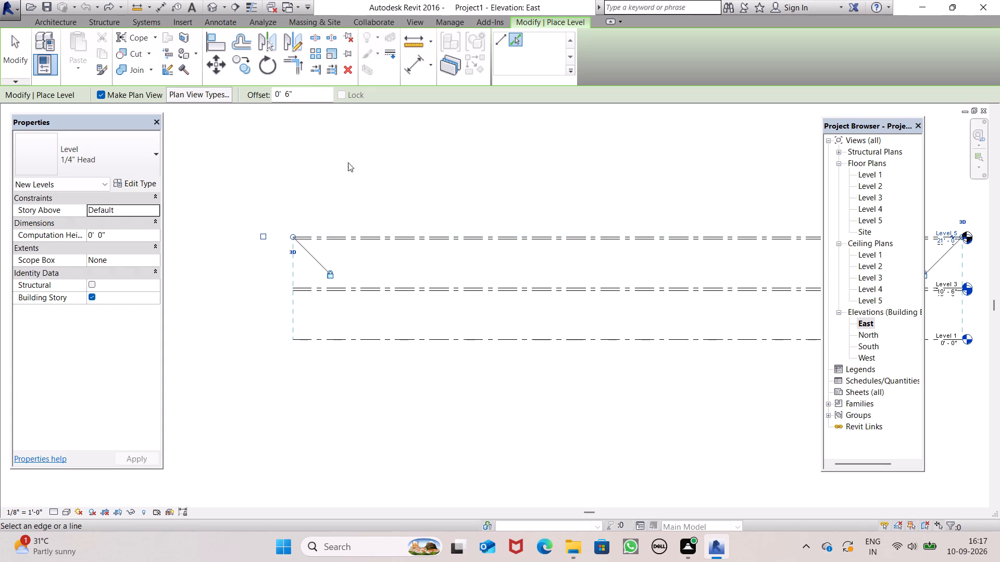
Add a level 10' above Level 5 by picking the Level 5 line with a 10' 0" offset.
left_click(298, 97)
key("BackSpace")
key("BackSpace")
key("BackSpace")
key("BackSpace")
key("BackSpace")
key("BackSpace")
key("BackSpace")
key("BackSpace")
key("BackSpace")
key("BackSpace")
type("10'")
key("Return")
left_click(369, 234)
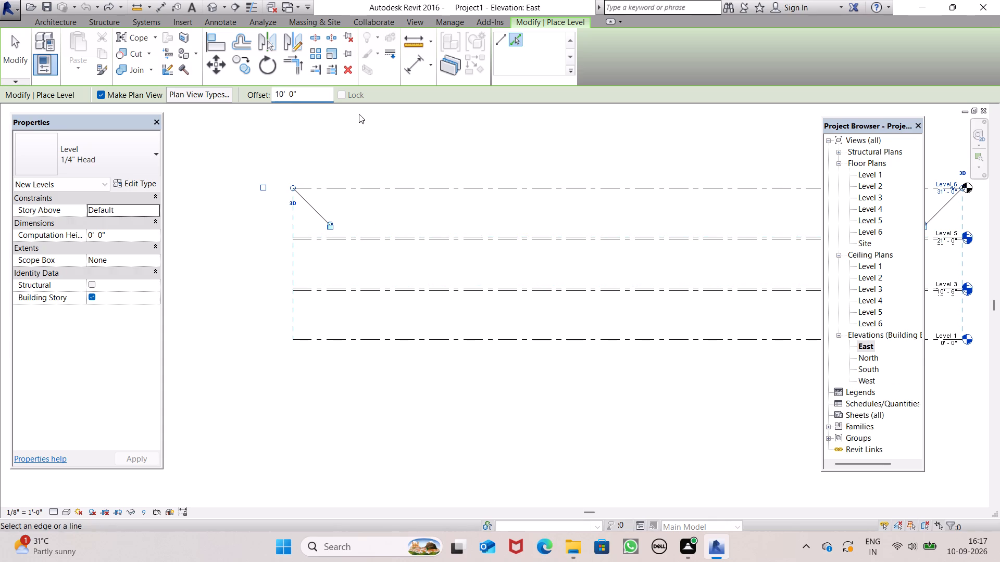
Add a level 6" above Level 6 by picking the Level 6 line with a 0' 6" offset.
left_click(304, 90)
key("BackSpace")
key("BackSpace")
key("BackSpace")
key("BackSpace")
key("BackSpace")
key("BackSpace")
key("BackSpace")
key("BackSpace")
key("BackSpace")
key("BackSpace")
key("BackSpace")
key("BackSpace")
key("BackSpace")
key("BackSpace")
key("6")
key("shift+quotedbl")
key("Return")
left_click(363, 187)
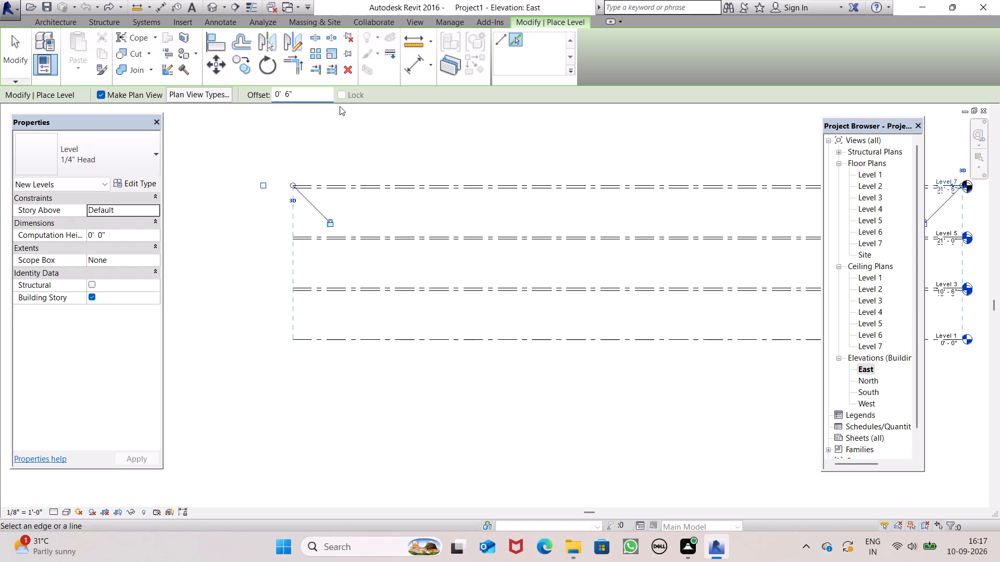
Examine the names and elevations on the level heads of the paired levels in the East elevation.
scroll(337, 218, "down", 4)
scroll(540, 216, "up", 7)
scroll(633, 231, "down", 6)
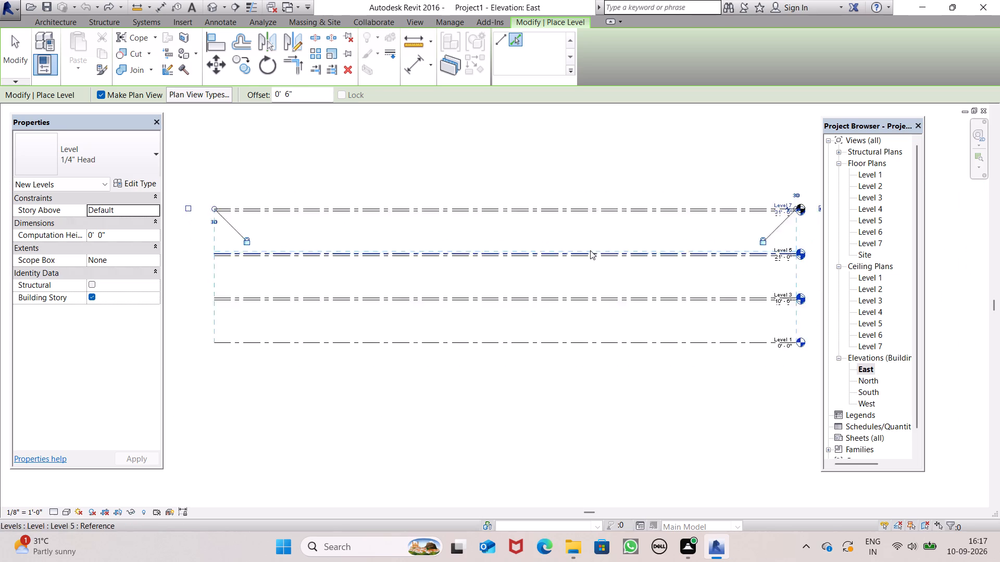
scroll(590, 250, "down", 2)
scroll(705, 255, "up", 12)
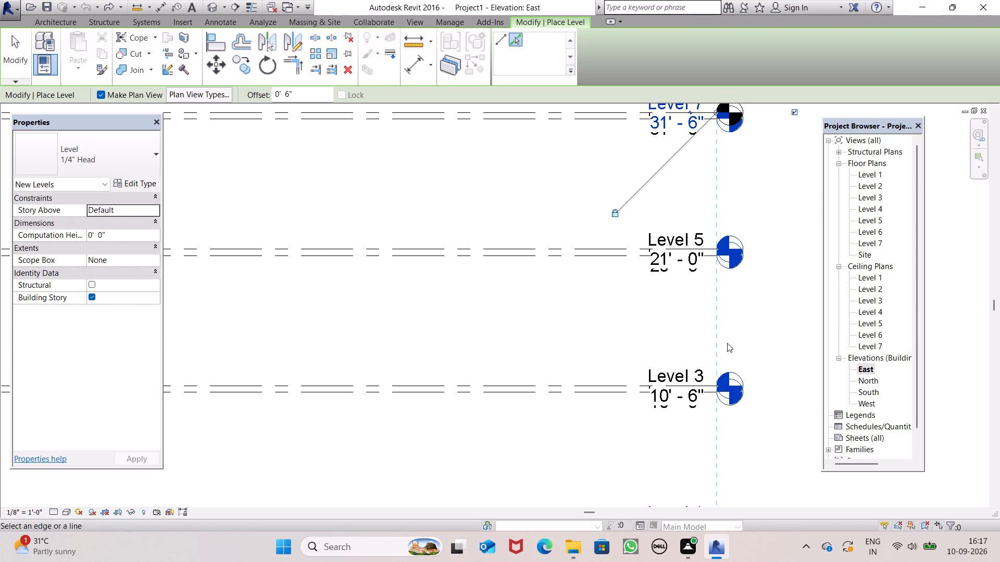
scroll(704, 246, "down", 4)
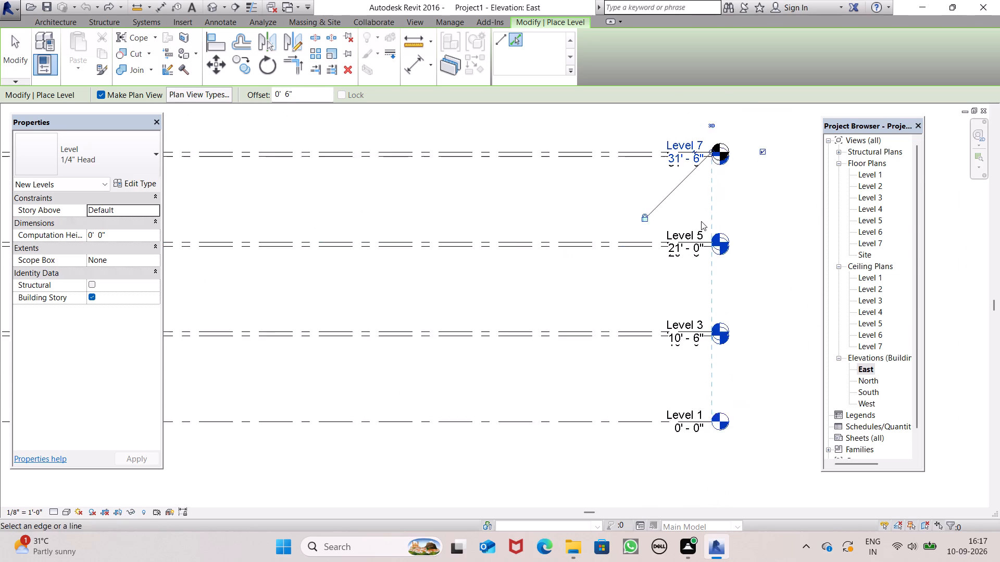
Add a level 10' above Level 7 by picking the Level 7 line with a 10' 0" offset.
scroll(584, 216, "down", 7)
scroll(276, 185, "up", 6)
left_click(315, 96)
key("BackSpace")
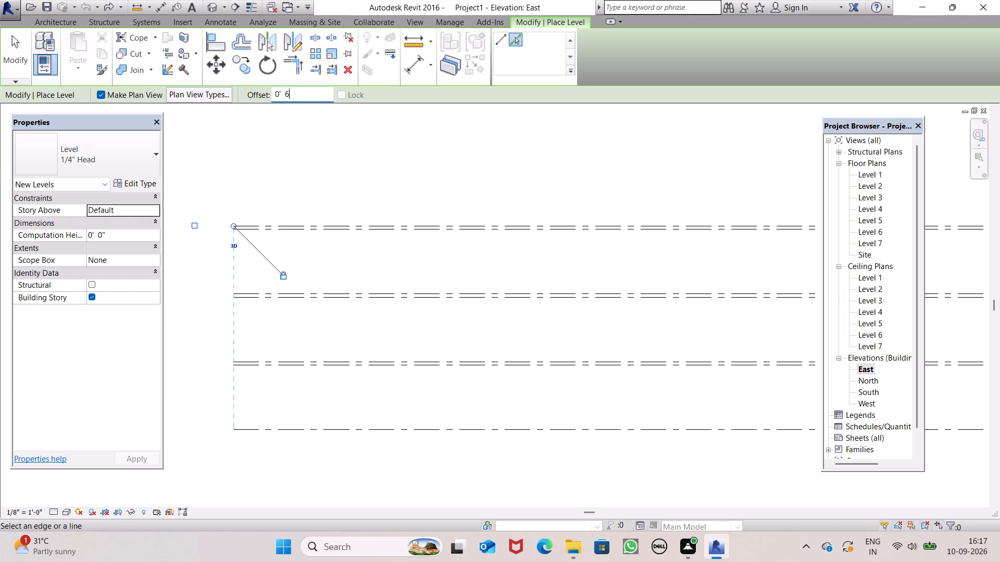
key("BackSpace")
key("BackSpace")
key("BackSpace")
key("BackSpace")
key("BackSpace")
key("BackSpace")
key("BackSpace")
key("BackSpace")
key("BackSpace")
type("10'")
key("Return")
left_click(292, 225)
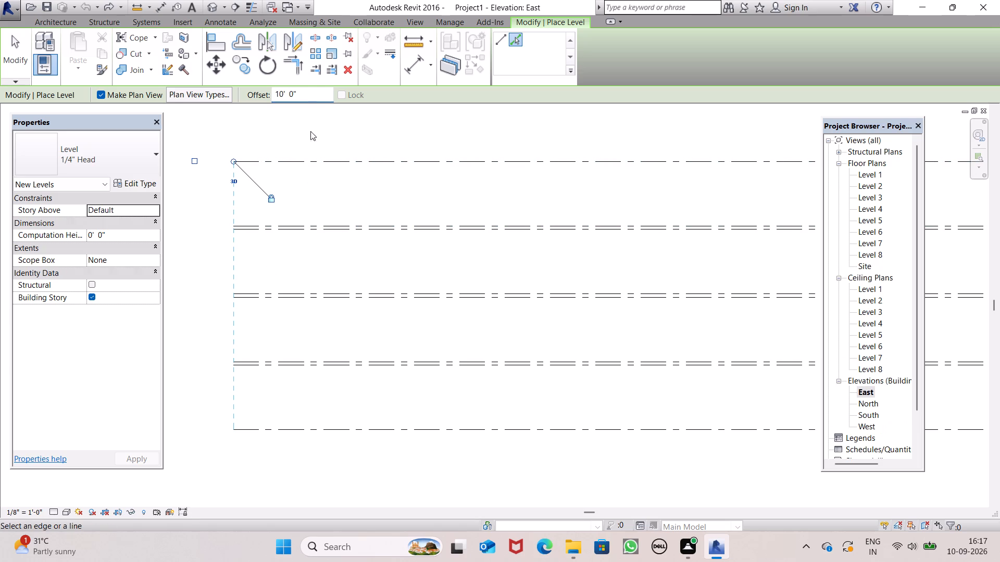
Add a level 6" above Level 8 by picking the Level 8 line with a 0' 6" offset.
left_click(303, 96)
key("BackSpace")
key("BackSpace")
key("BackSpace")
key("BackSpace")
key("BackSpace")
key("BackSpace")
key("BackSpace")
key("BackSpace")
key("BackSpace")
key("BackSpace")
key("BackSpace")
type("6\"")
key("Return")
left_click(337, 156)
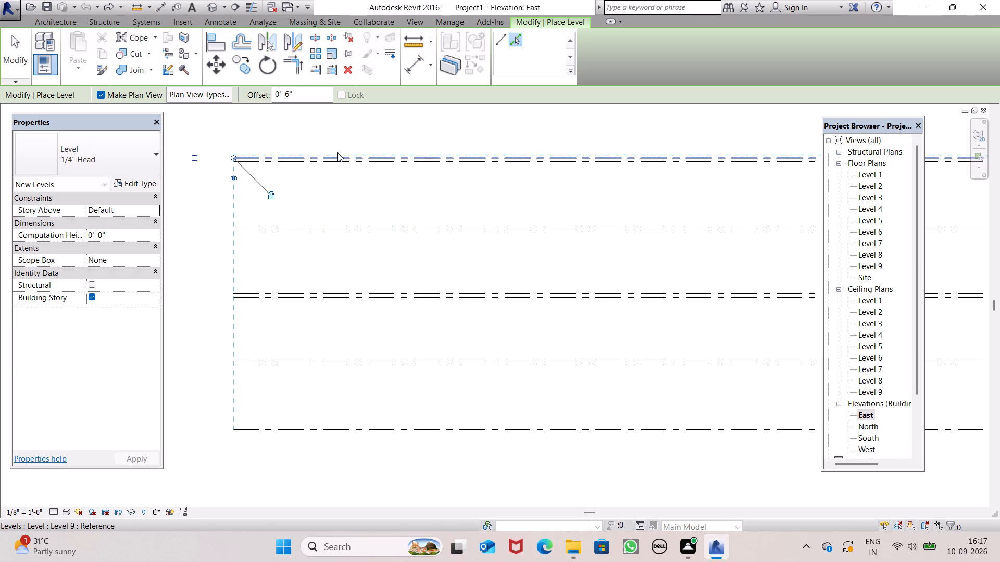
key("space")
scroll(382, 135, "down", 4)
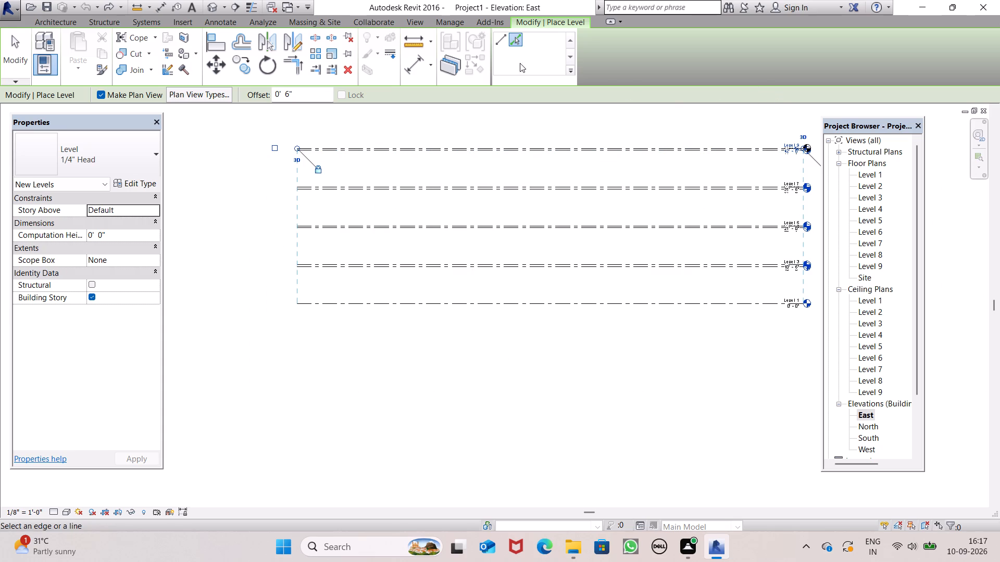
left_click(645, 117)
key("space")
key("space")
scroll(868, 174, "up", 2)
Open the Level 1 floor plan.
double_click(868, 174)
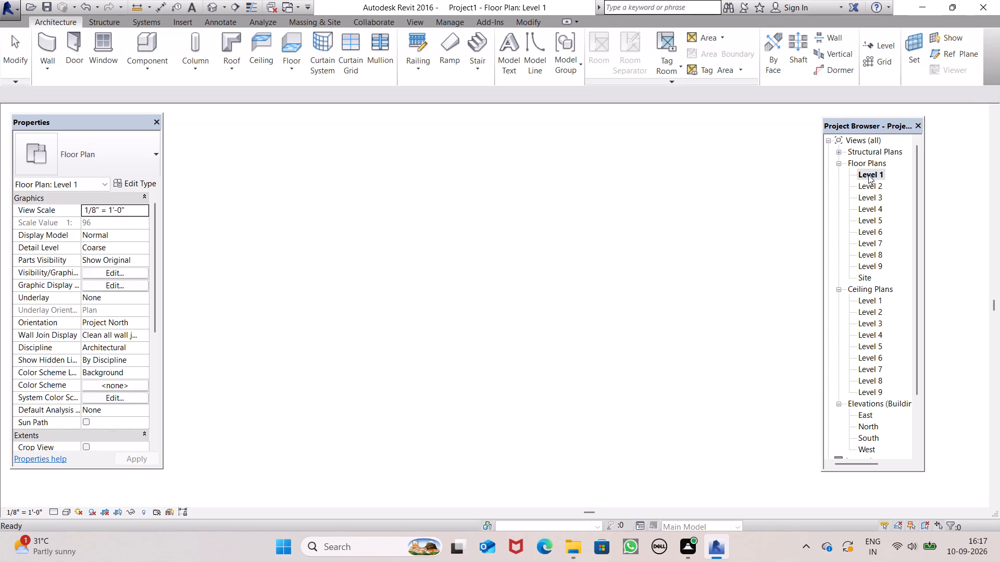
scroll(359, 301, "down", 5)
scroll(423, 270, "up", 3)
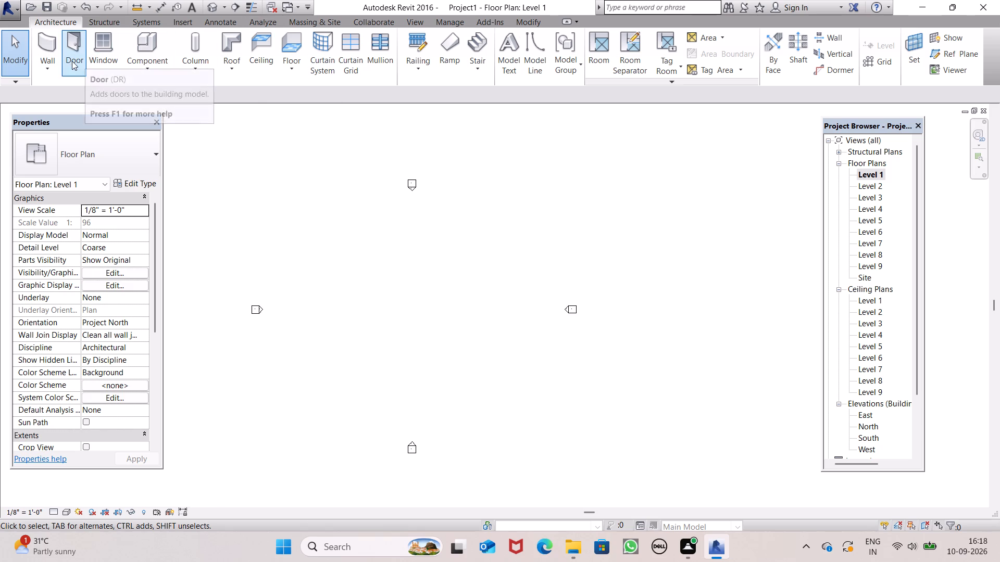
Draw a closed rectangle of Generic - 8" walls, 10' high and about 76' by 60', between the elevation markers.
left_click(39, 49)
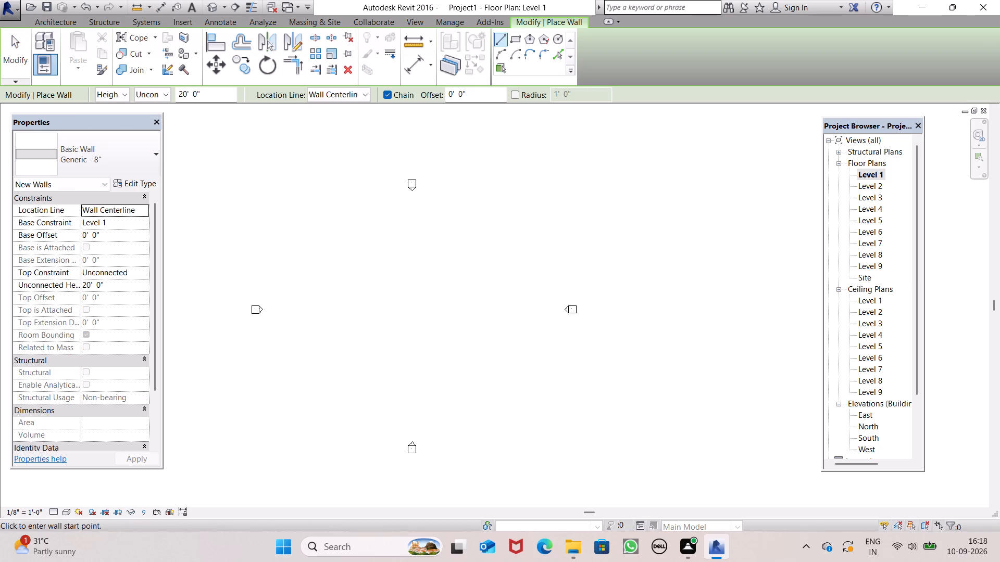
left_click(186, 94)
key("BackSpace")
key("BackSpace")
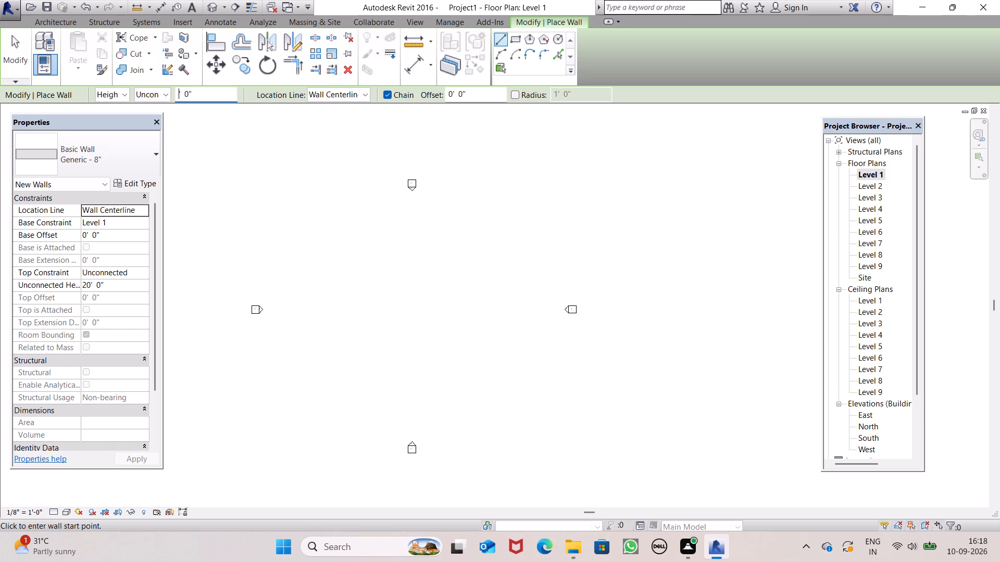
key("1")
key("0")
key("Return")
left_click(53, 22)
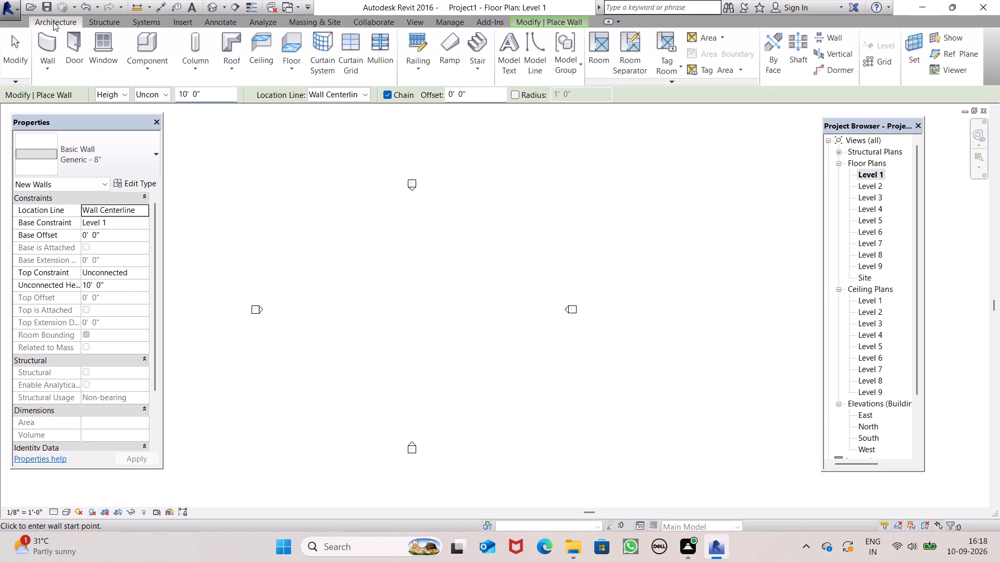
left_click(51, 44)
left_click_drag(362, 239, 370, 239)
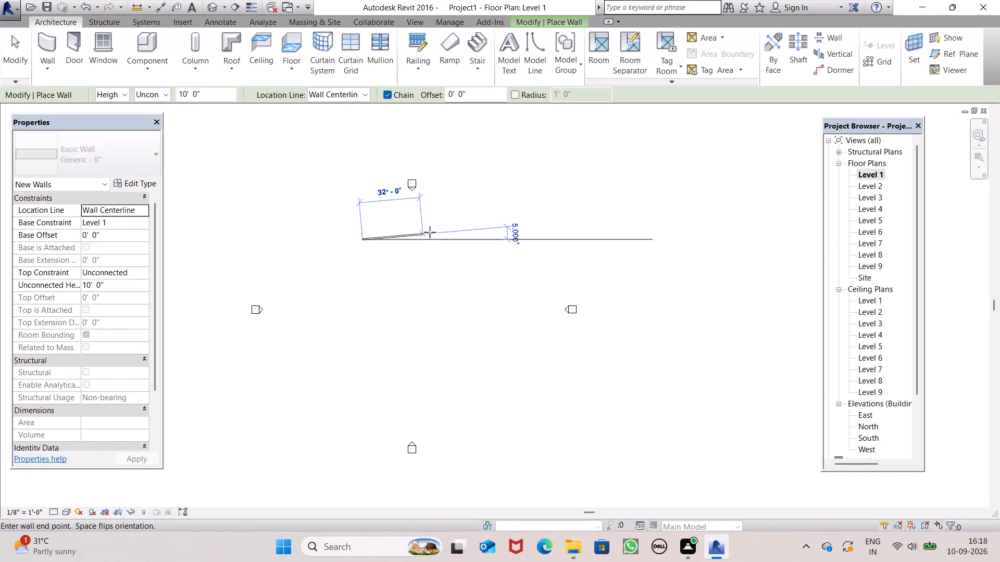
left_click(505, 240)
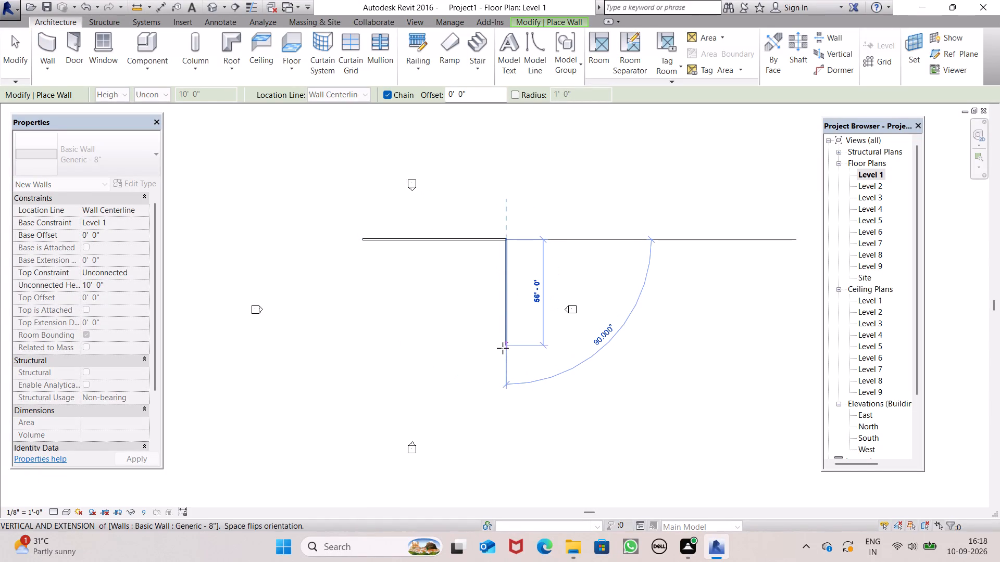
left_click(503, 349)
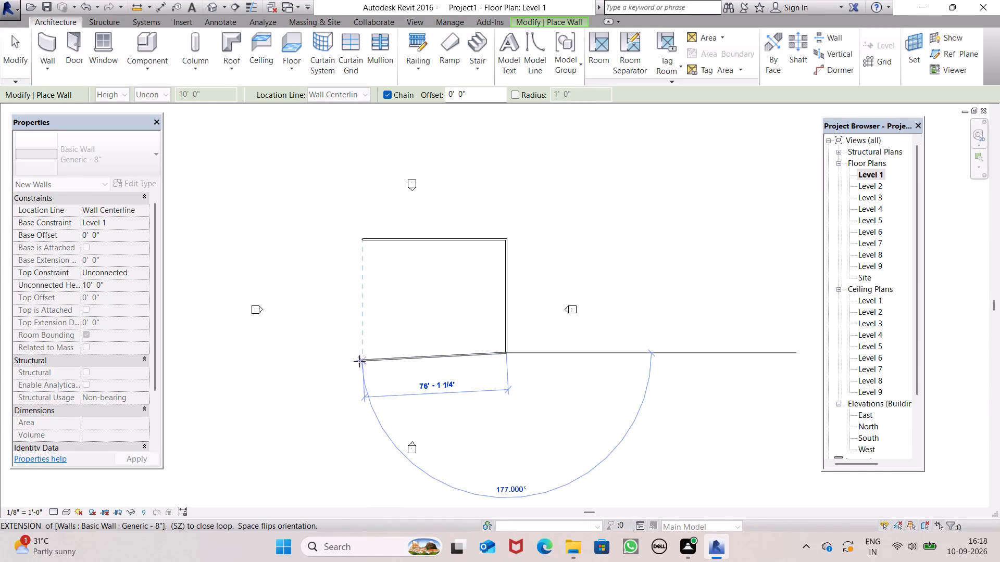
left_click_drag(359, 359, 358, 354)
left_click(359, 238)
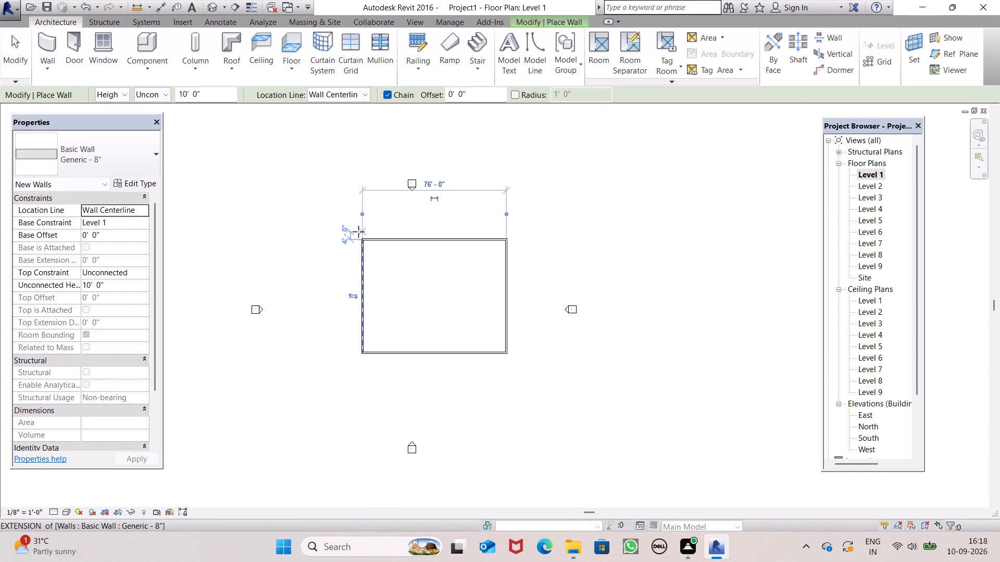
Set the spacing between the rectangle's west and east walls to 40'.
left_click(429, 180)
key("BackSpace")
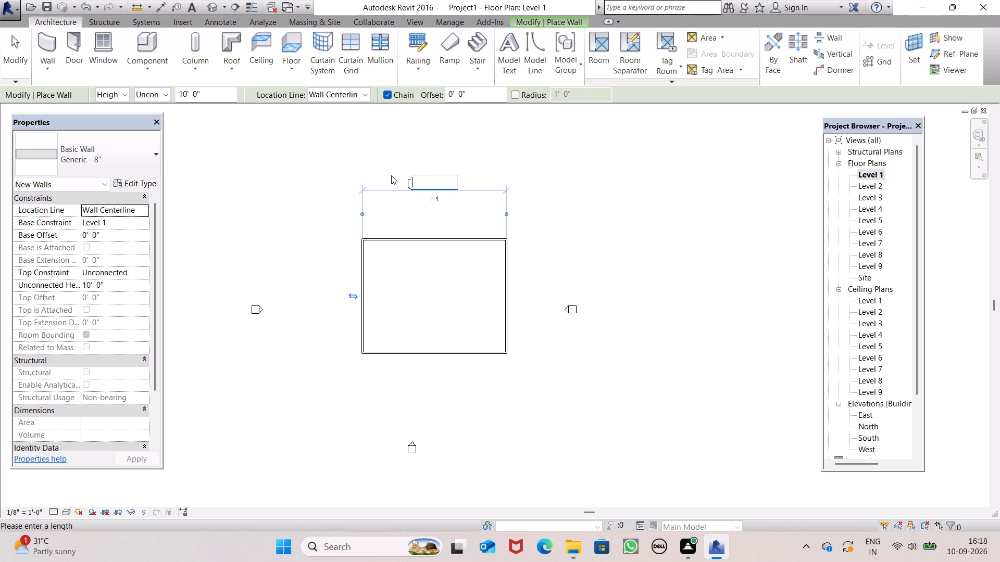
type("40;")
key("BackSpace")
key("apostrophe")
key("Return")
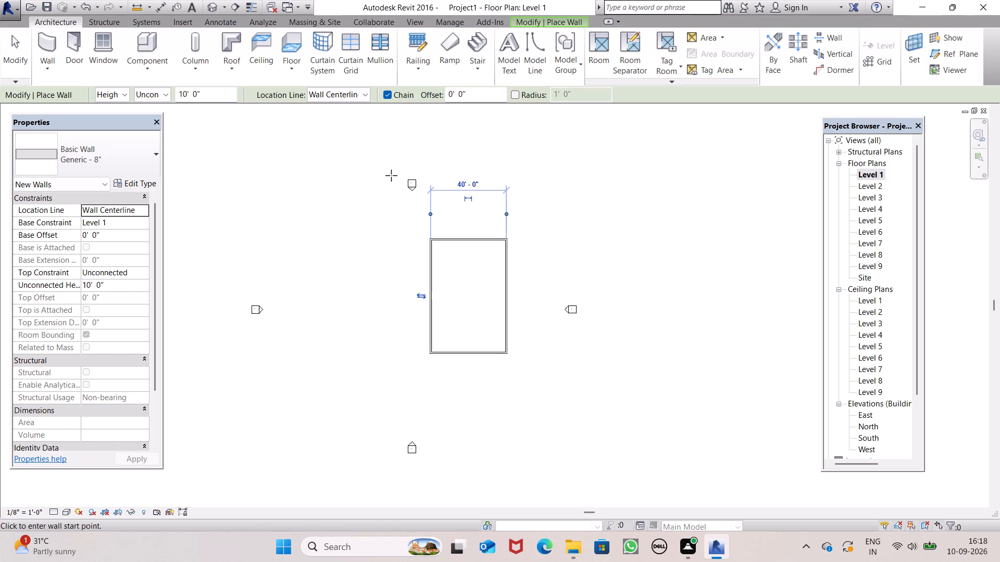
key("space")
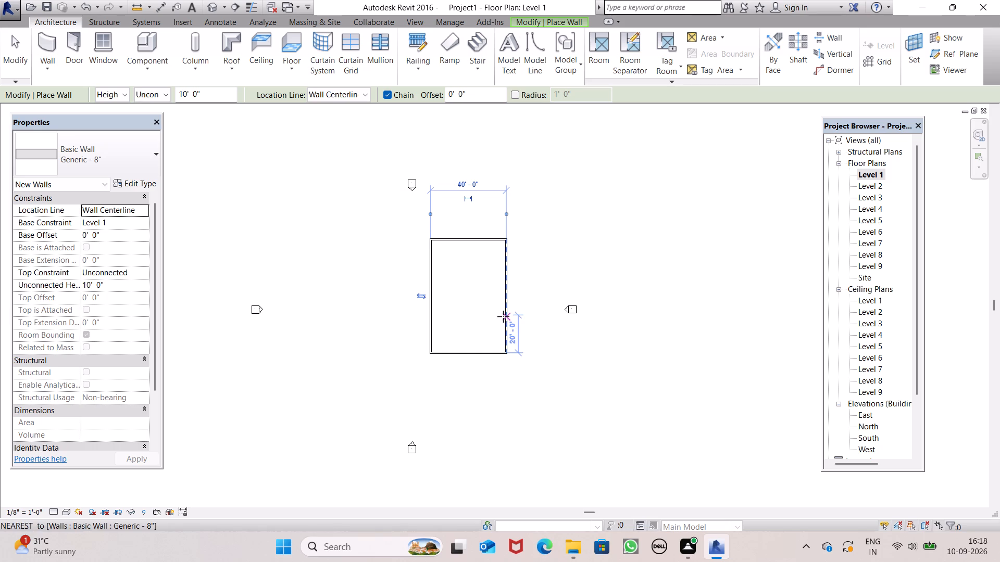
key("Escape")
key("Escape")
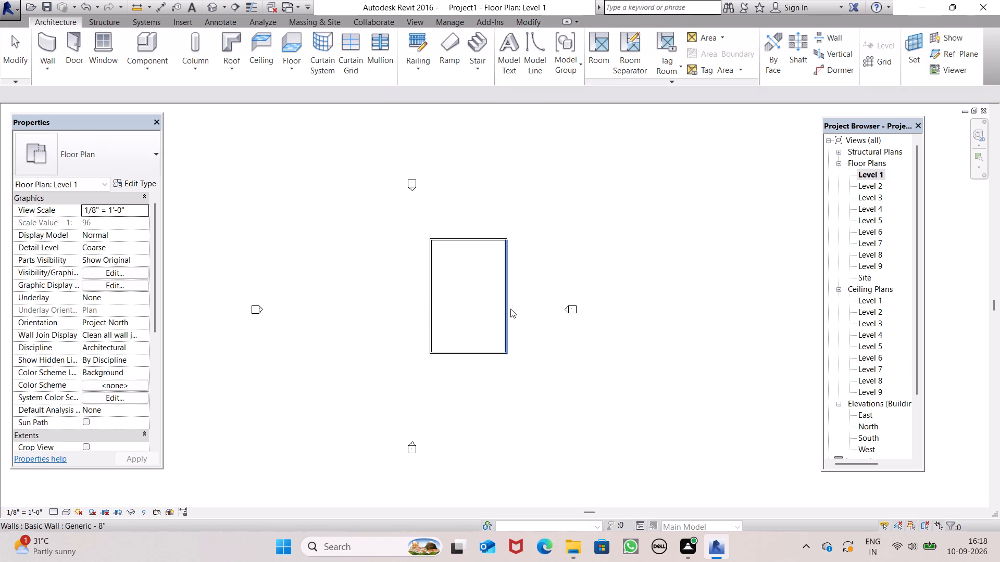
Set the spacing between the rectangle's north and south walls to 50' by moving the south wall.
left_click(509, 309)
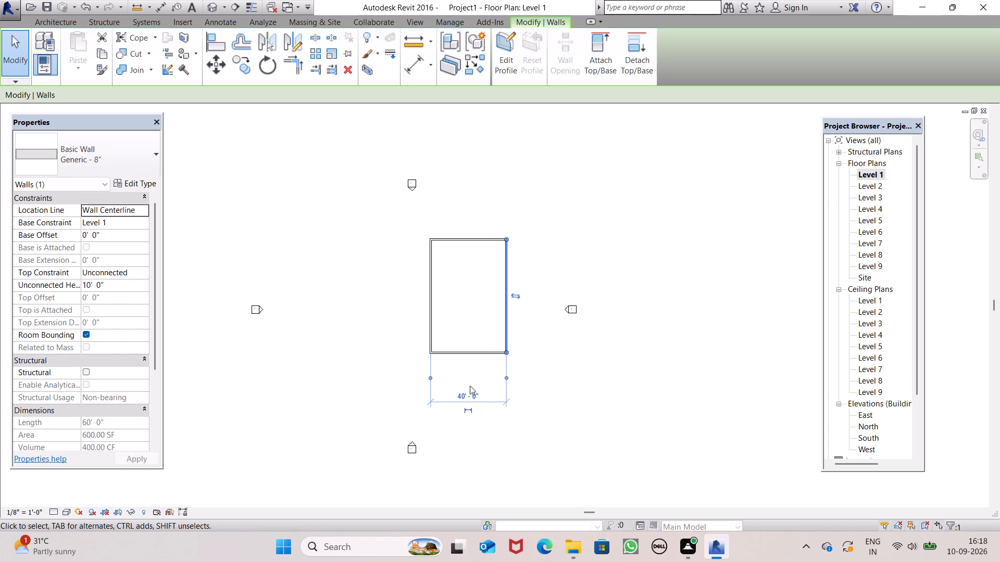
left_click(468, 353)
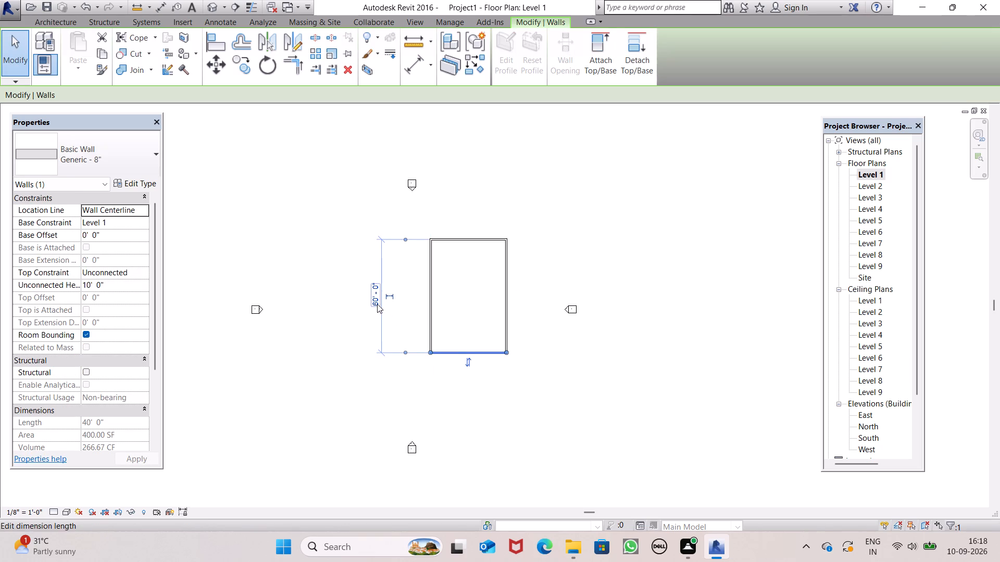
left_click(377, 304)
key("BackSpace")
type("50")
key("apostrophe")
key("Return")
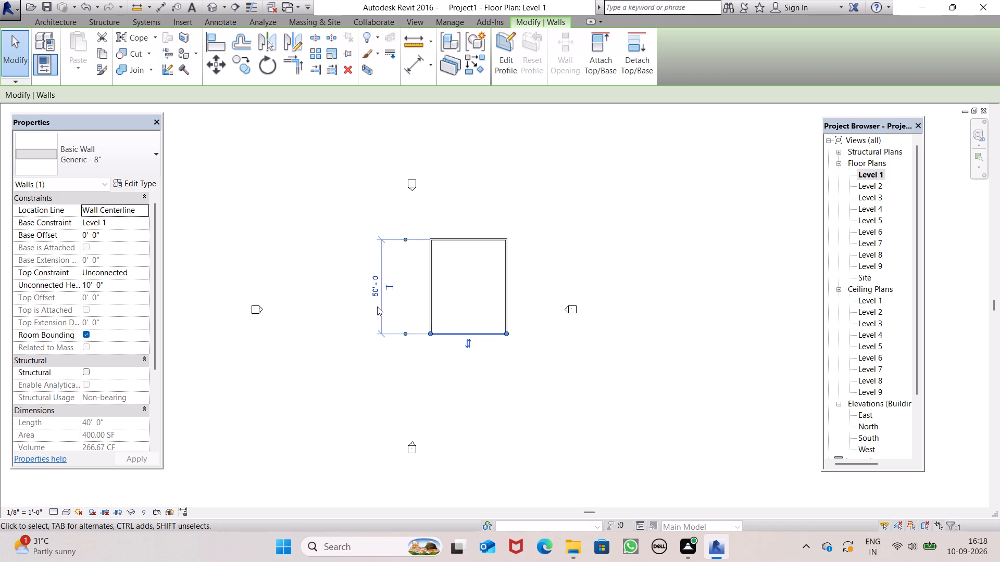
left_click_drag(678, 441, 672, 435)
scroll(496, 303, "up", 3)
key("space")
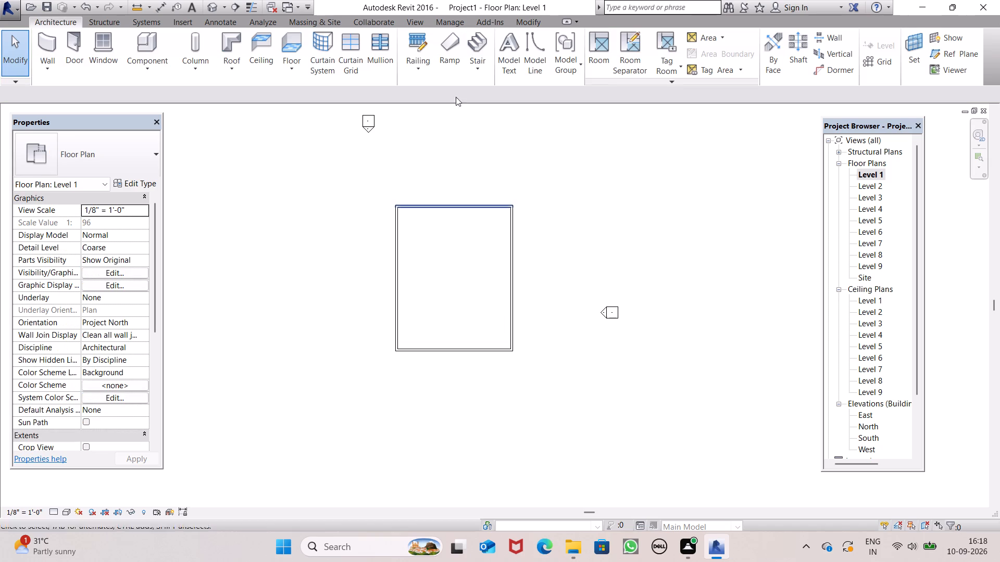
Open the default 3D view and change its visual style to show the walls with filled, shaded surfaces.
left_click(213, 13)
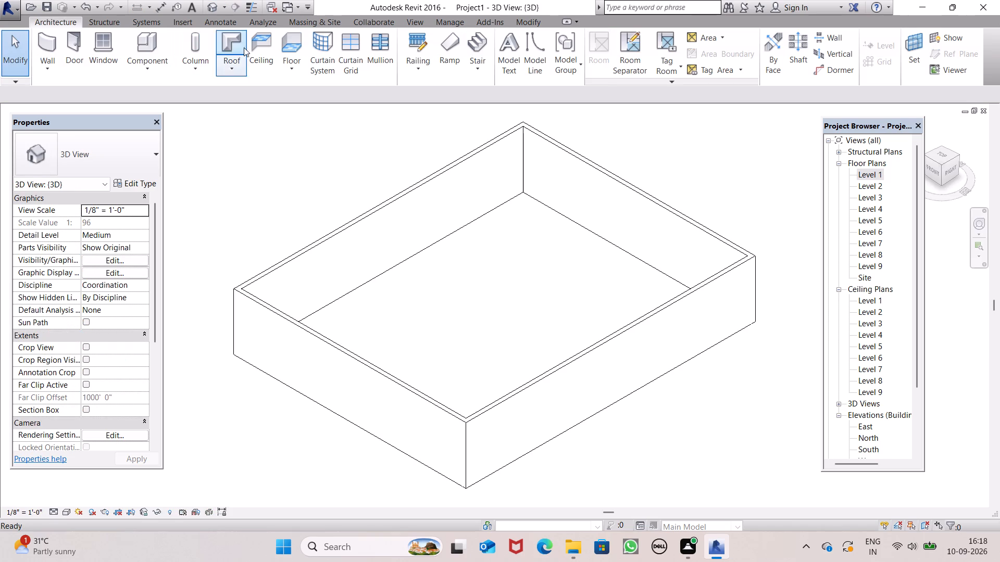
scroll(337, 150, "down", 3)
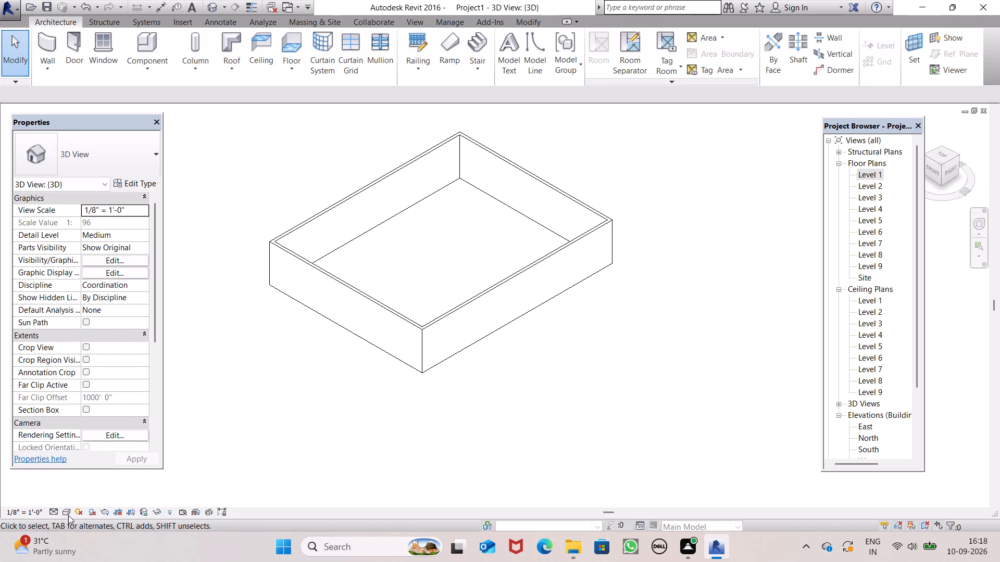
left_click(68, 514)
left_click(94, 484)
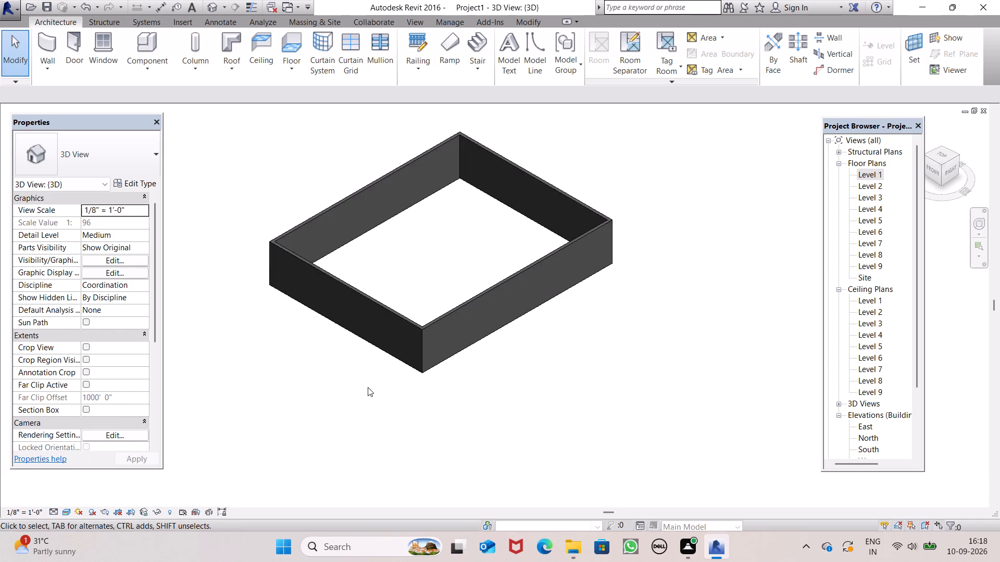
scroll(368, 387, "down", 2)
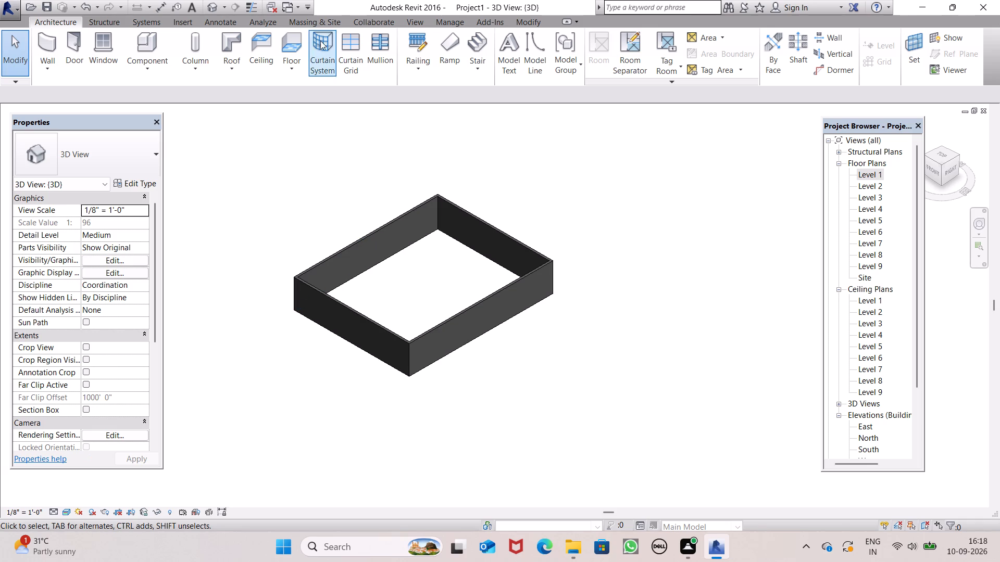
Start an architectural floor of type Generic - 12" on Level 1 and switch to the Level 1 floor plan for sketching.
left_click(297, 75)
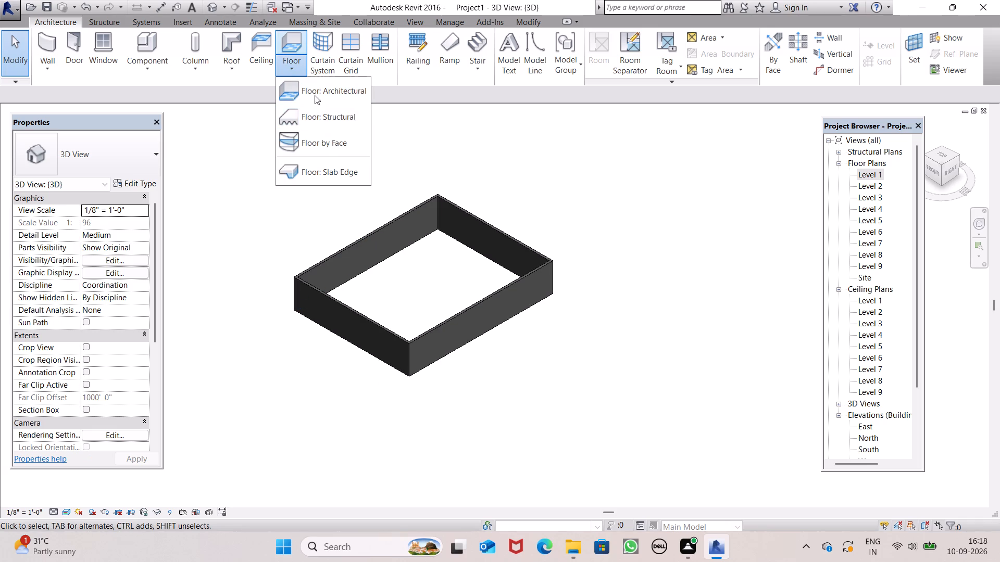
left_click(317, 91)
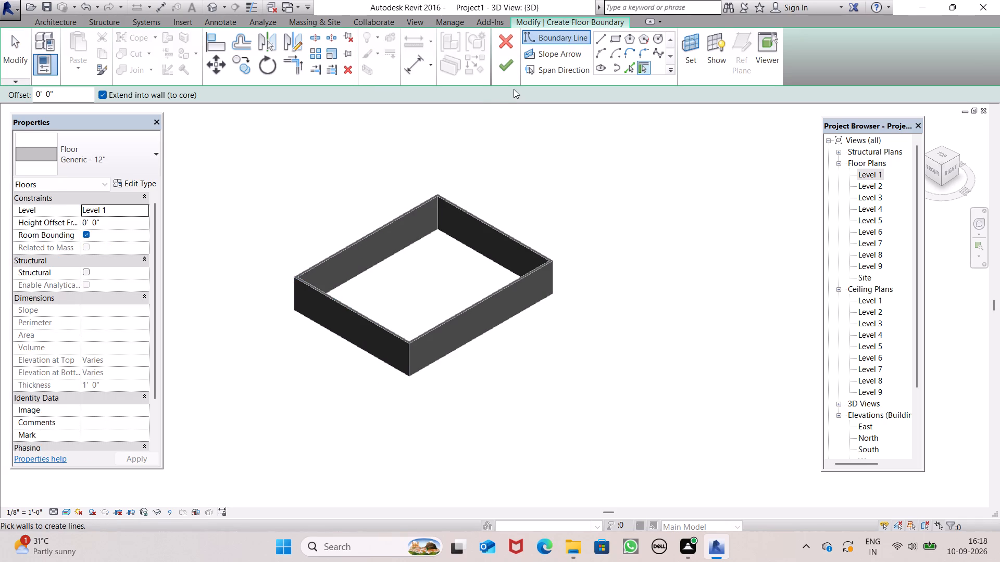
scroll(514, 88, "down", 1)
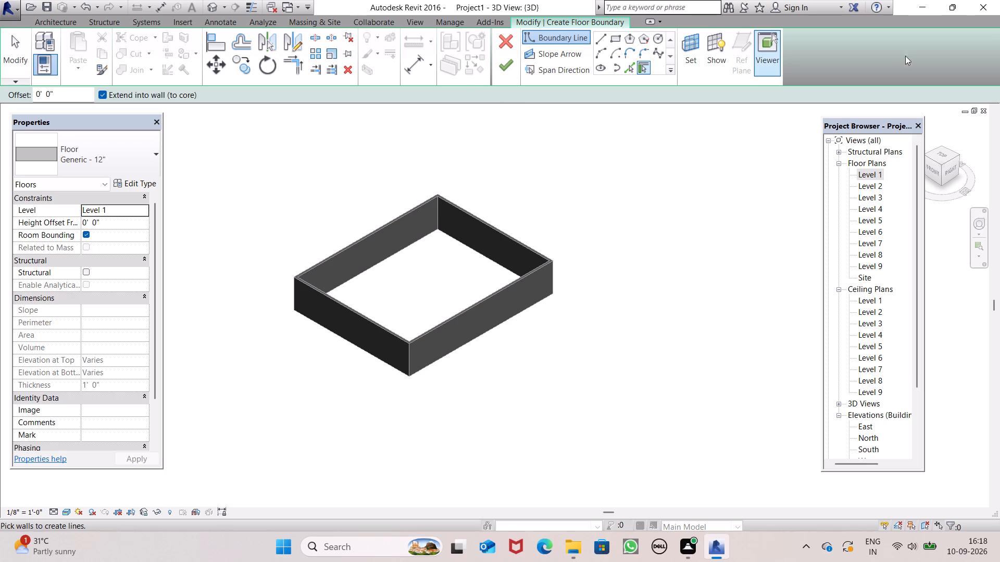
left_click(613, 37)
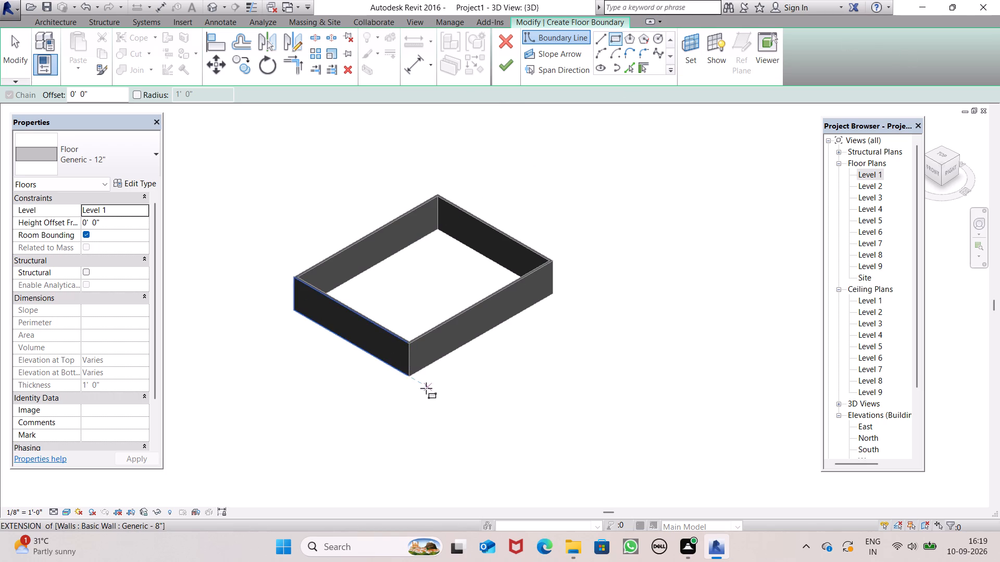
left_click(617, 40)
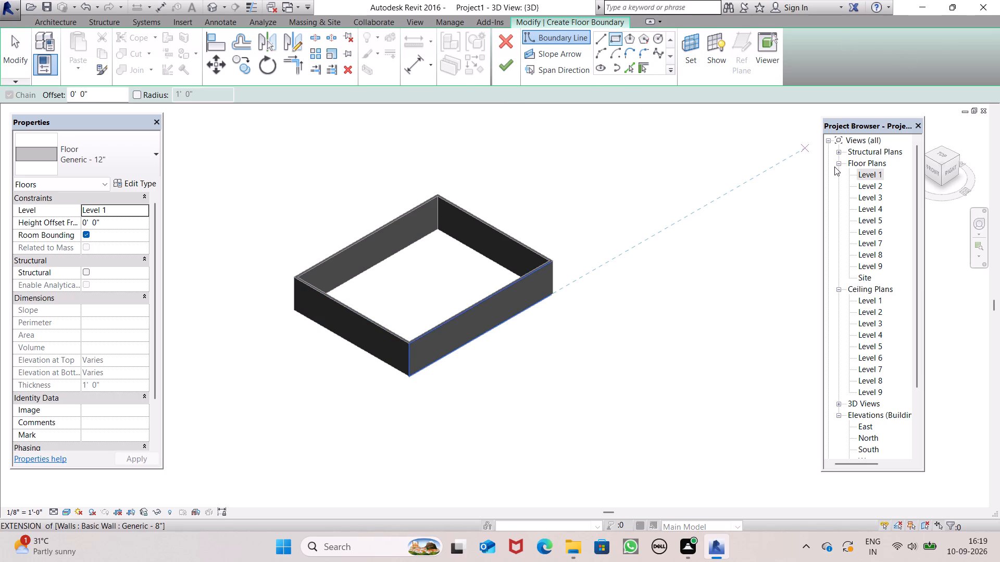
double_click(860, 173)
scroll(377, 207, "down", 1)
scroll(377, 207, "up", 1)
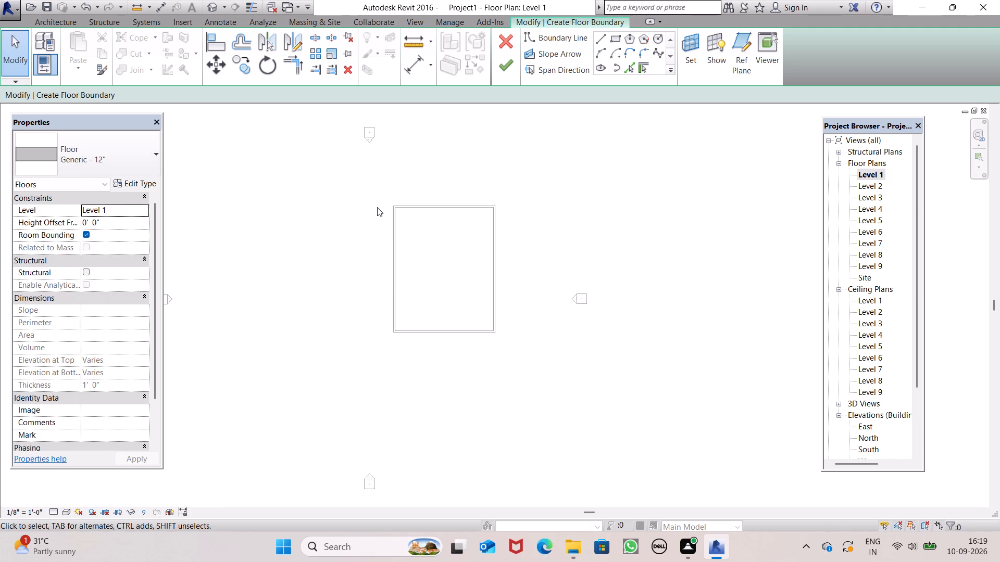
scroll(377, 207, "up", 1)
scroll(396, 196, "down", 1)
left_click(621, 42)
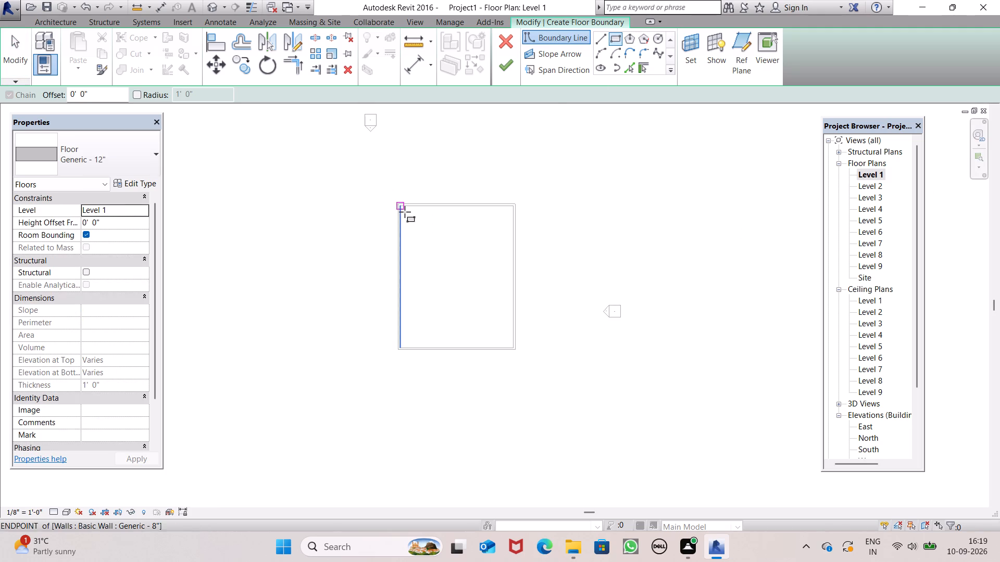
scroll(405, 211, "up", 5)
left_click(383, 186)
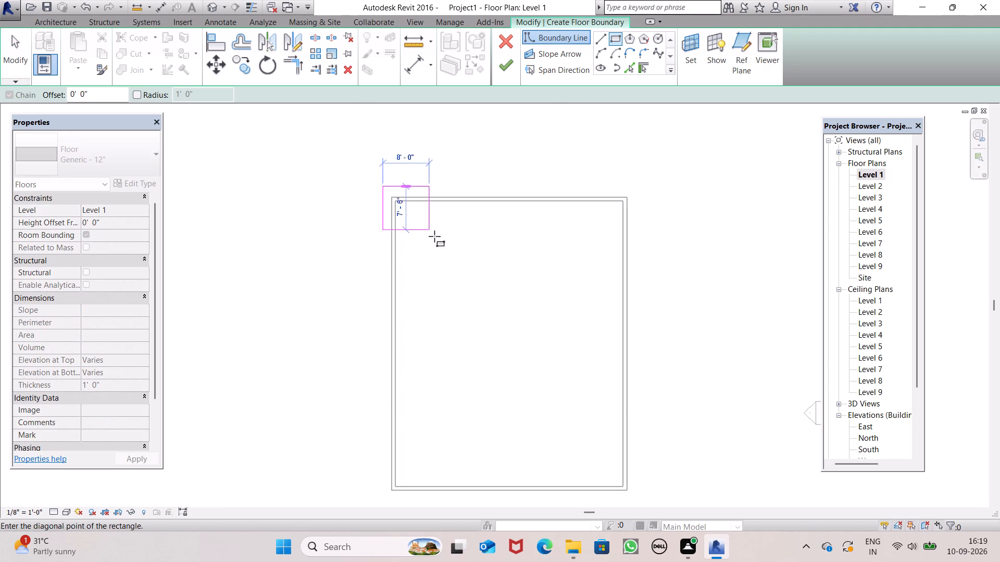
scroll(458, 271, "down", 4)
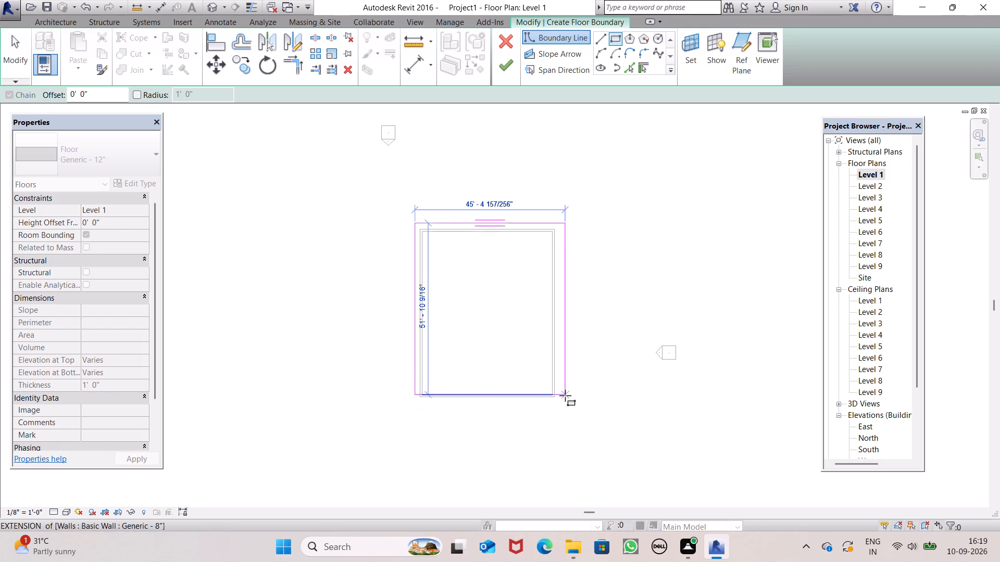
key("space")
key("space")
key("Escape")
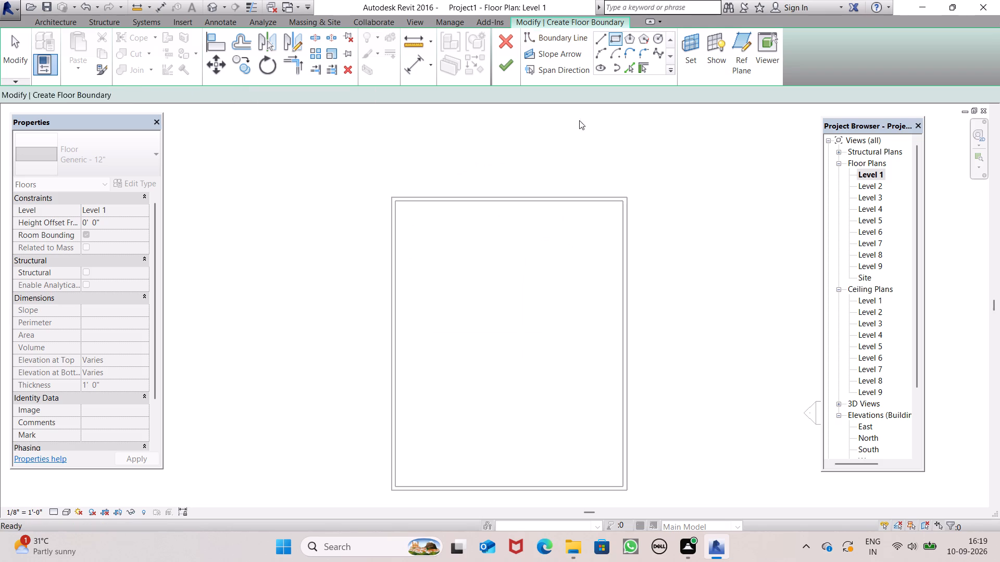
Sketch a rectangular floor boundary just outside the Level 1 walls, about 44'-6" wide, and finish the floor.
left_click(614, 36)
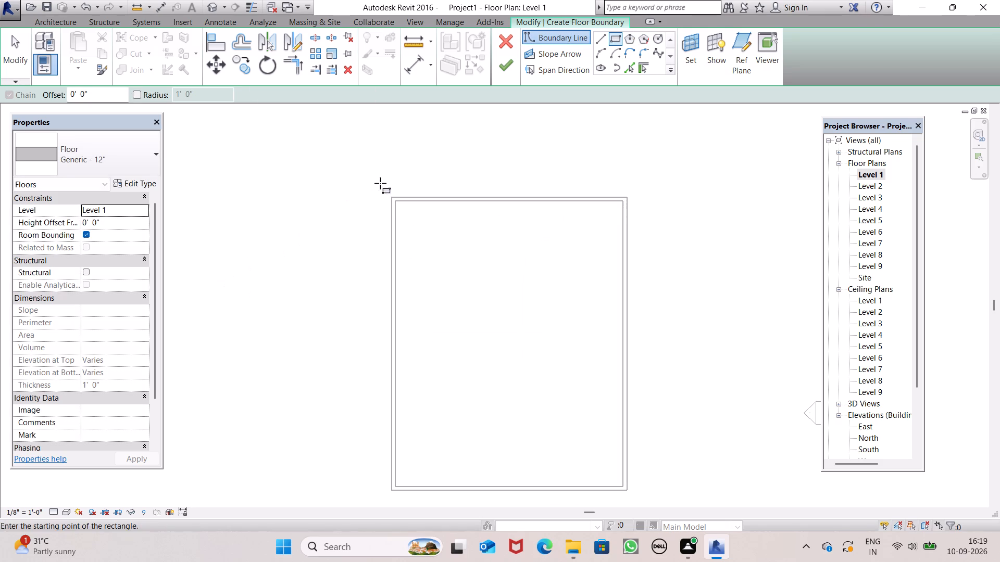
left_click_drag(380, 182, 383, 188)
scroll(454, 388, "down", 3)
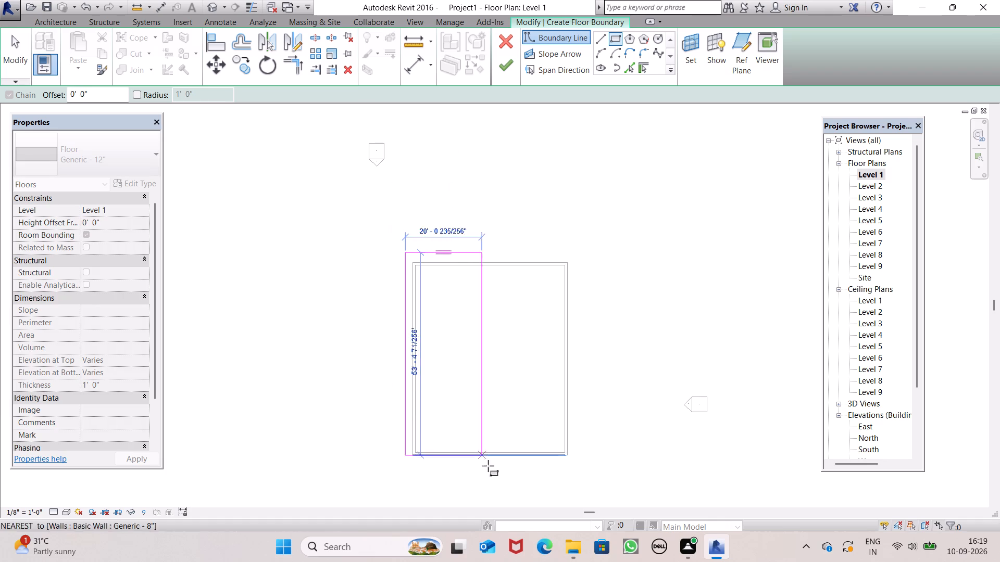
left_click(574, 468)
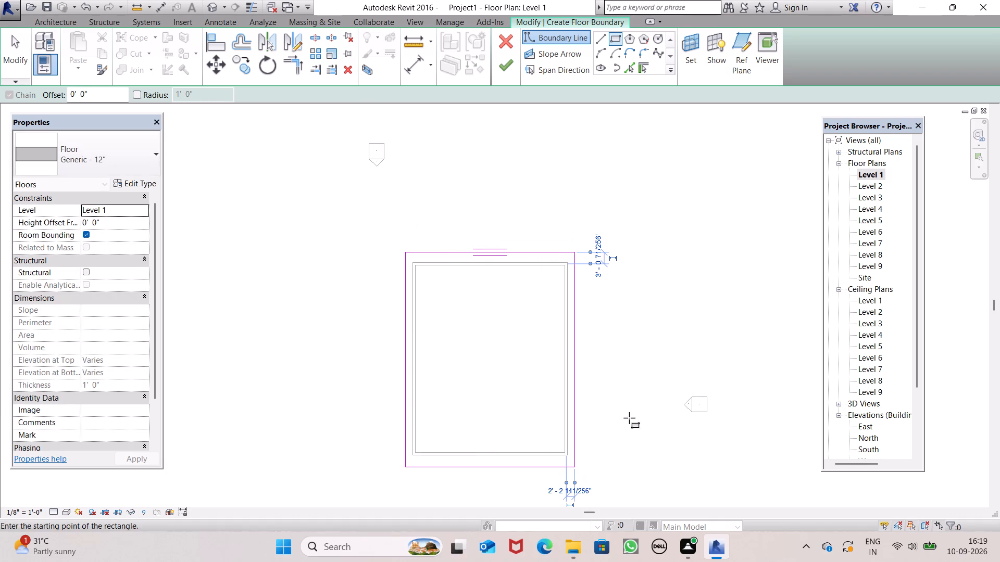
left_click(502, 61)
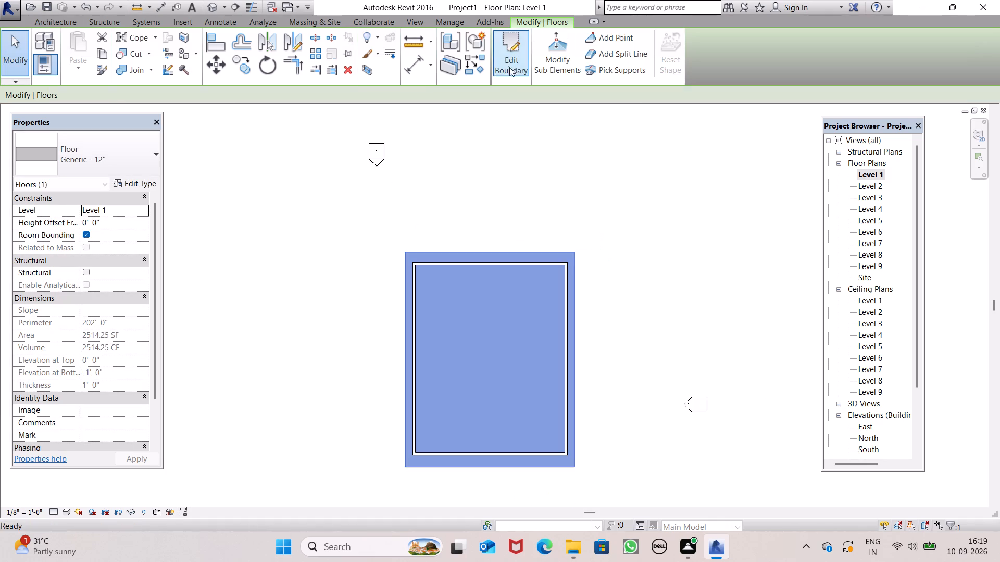
Inspect the floor slab and walls in the 3D view from the front and from above.
scroll(585, 121, "down", 4)
left_click(219, 3)
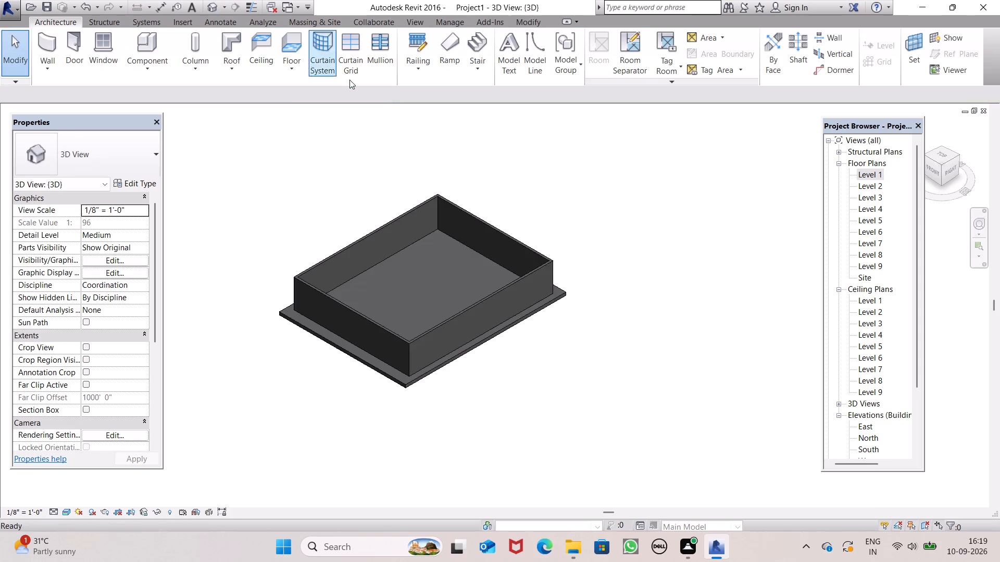
scroll(417, 138, "down", 2)
scroll(485, 292, "up", 5)
scroll(519, 271, "down", 4)
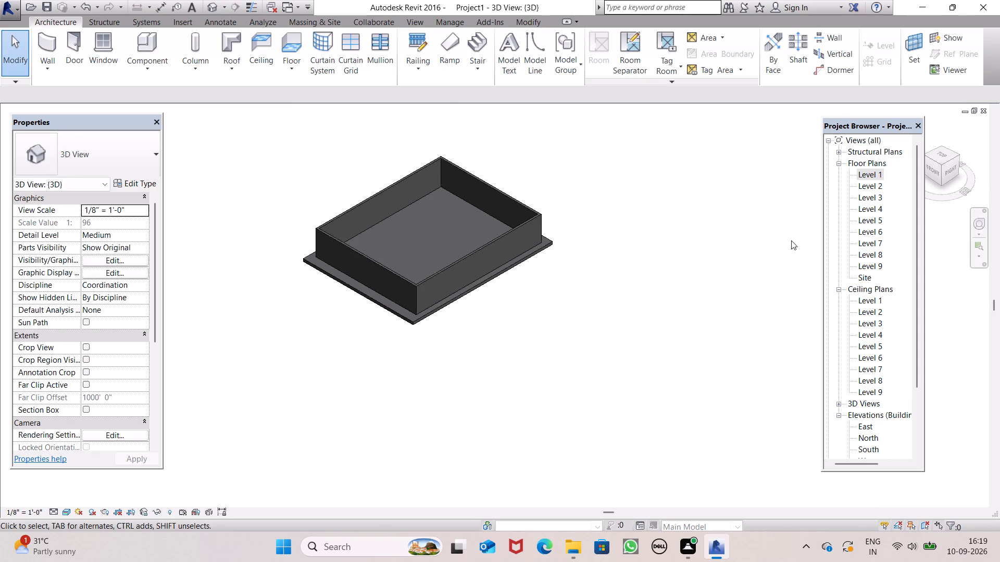
left_click(934, 176)
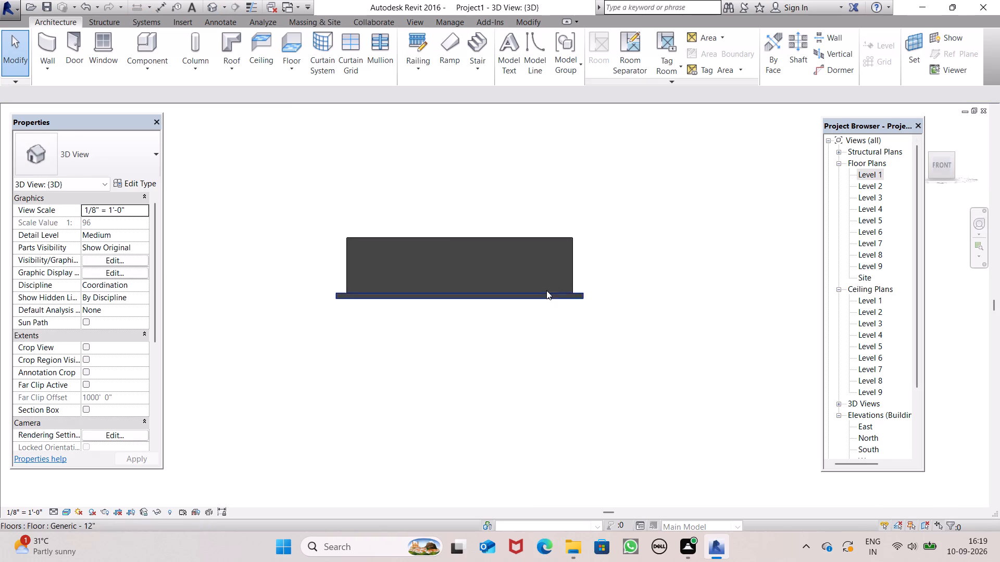
scroll(554, 256, "down", 3)
middle_click_drag(519, 262, 539, 381, "shift")
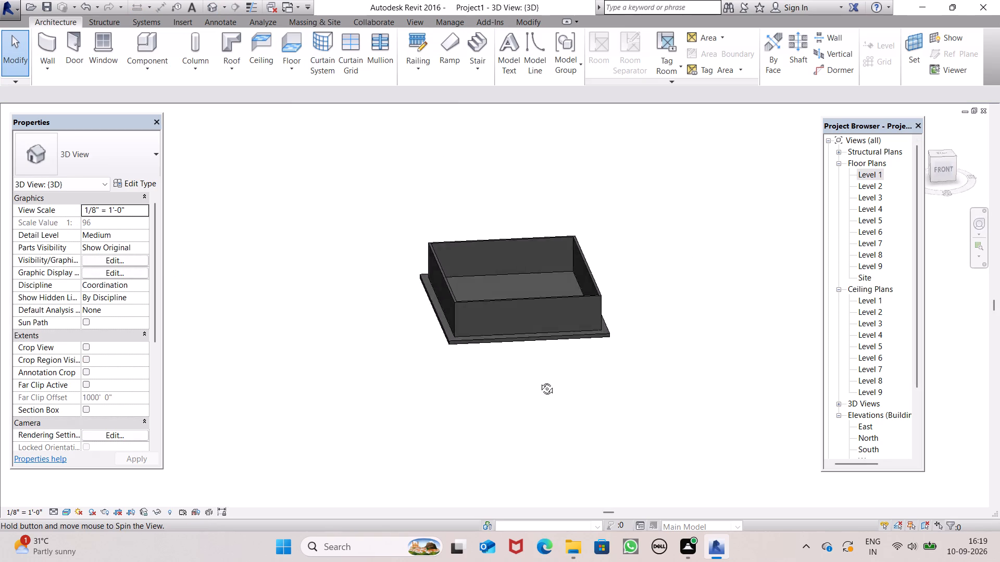
middle_click_drag(539, 381, 508, 487, "shift")
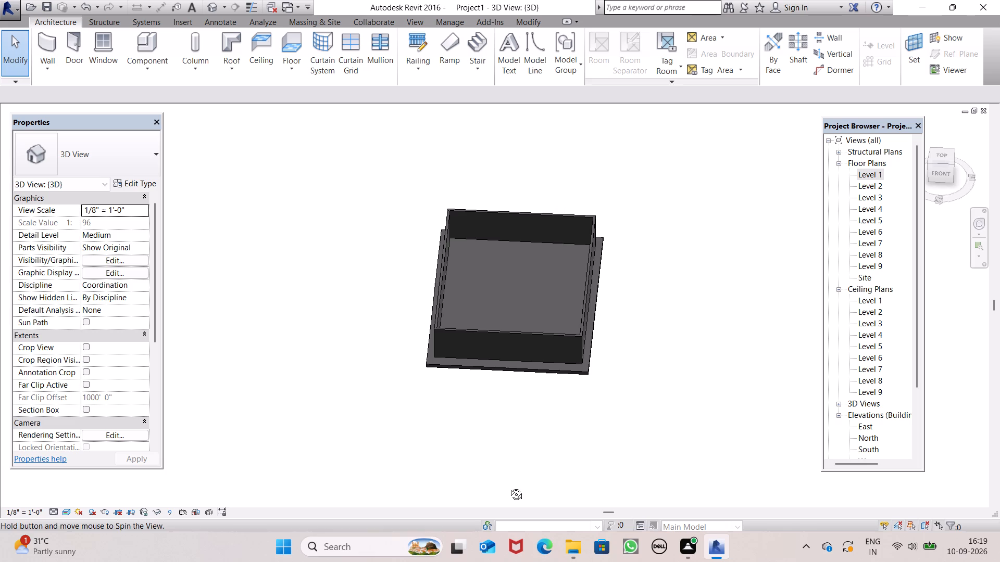
middle_click_drag(508, 487, 508, 488, "shift")
scroll(556, 392, "up", 8, "shift")
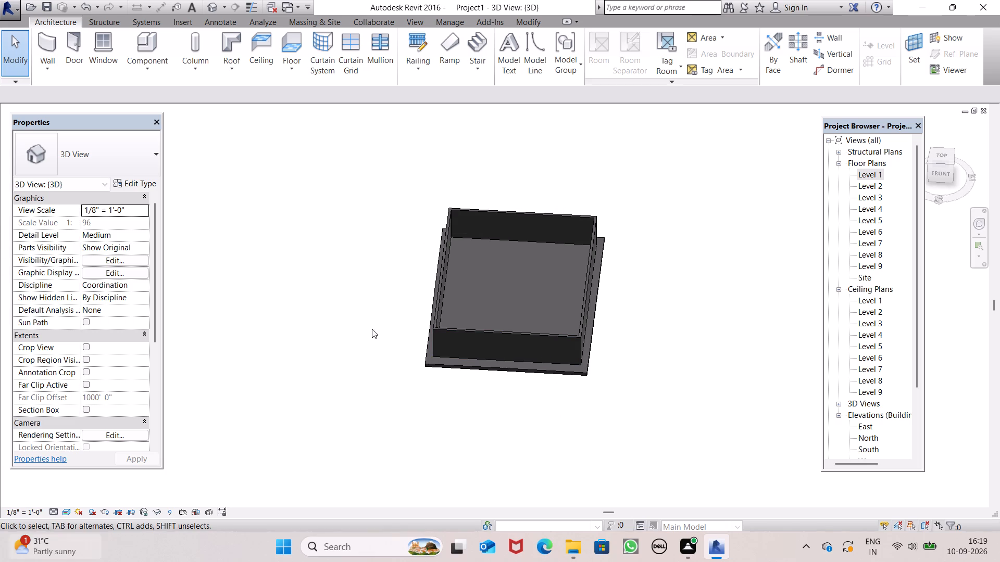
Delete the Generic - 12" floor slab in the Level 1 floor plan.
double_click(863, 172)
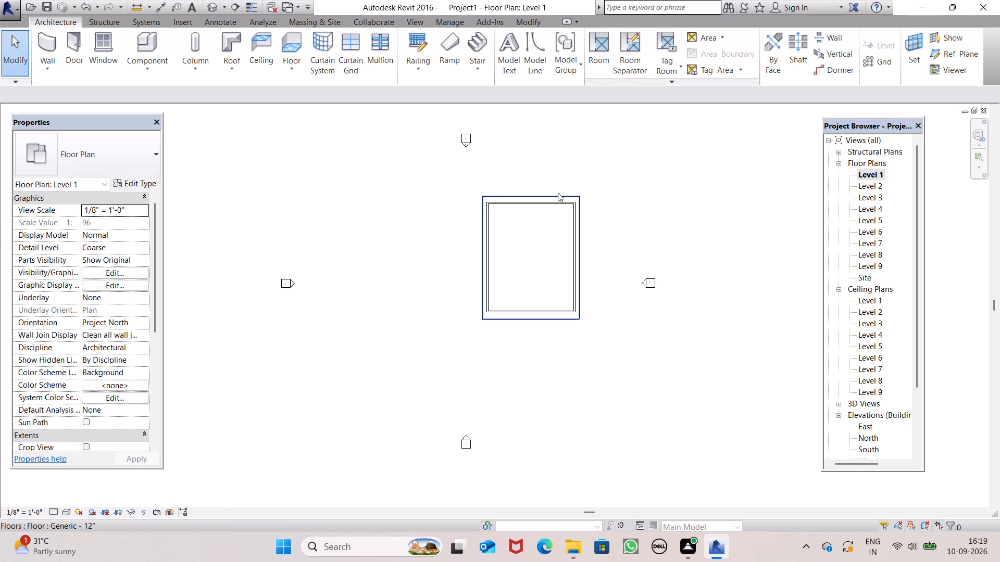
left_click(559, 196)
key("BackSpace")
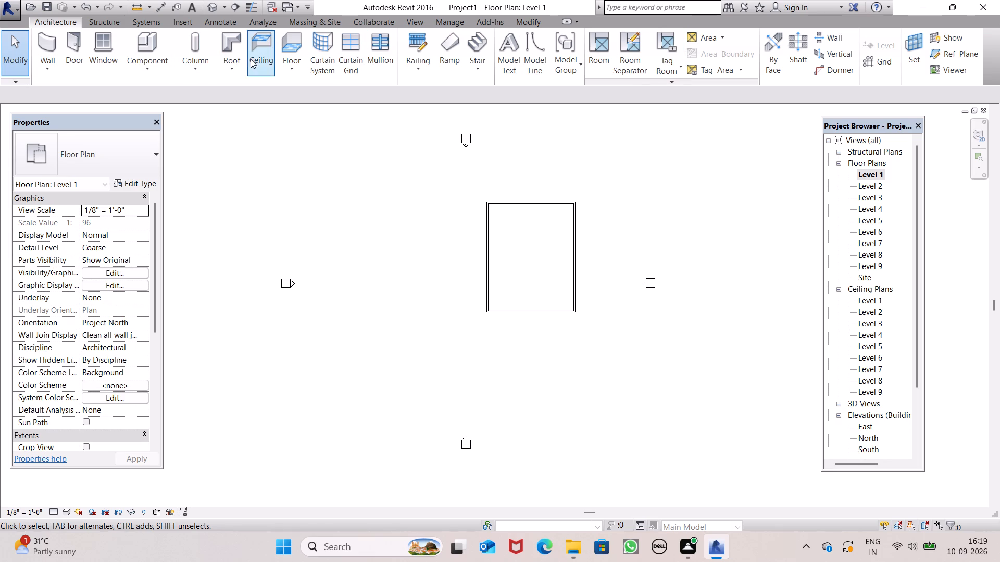
Start a new architectural floor of type Generic - 12" on Level 1 with a rectangular boundary.
left_click(283, 70)
left_click(315, 100)
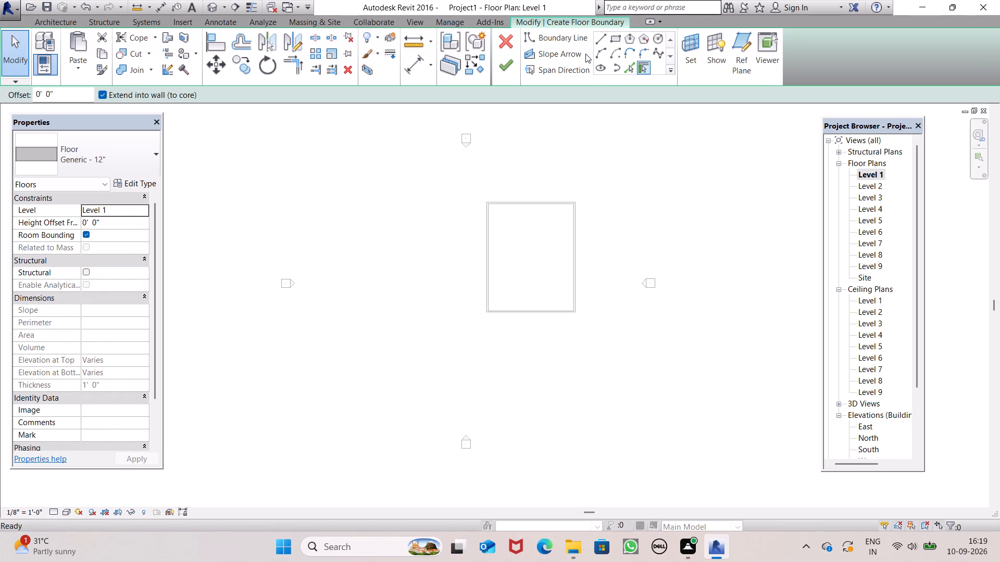
left_click(612, 38)
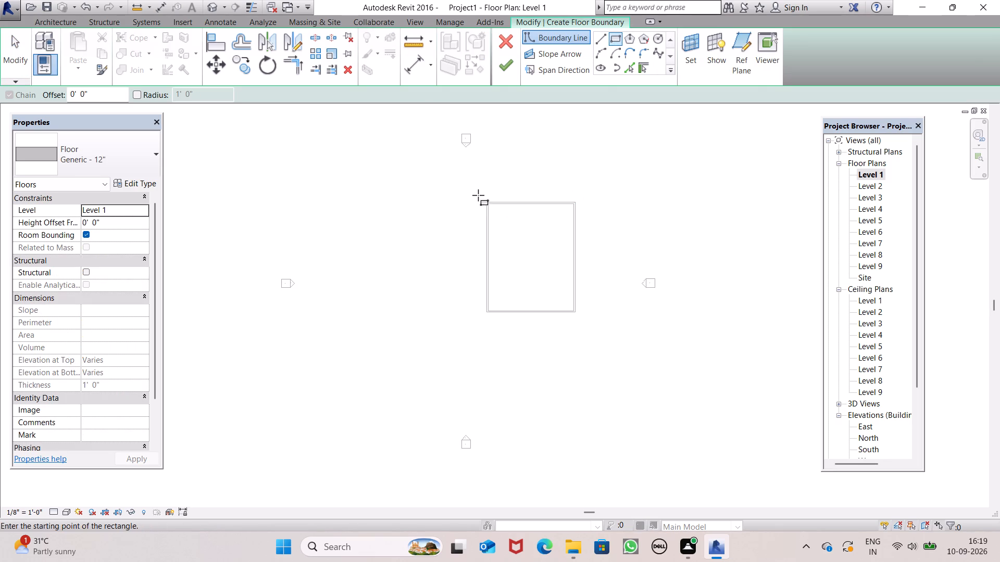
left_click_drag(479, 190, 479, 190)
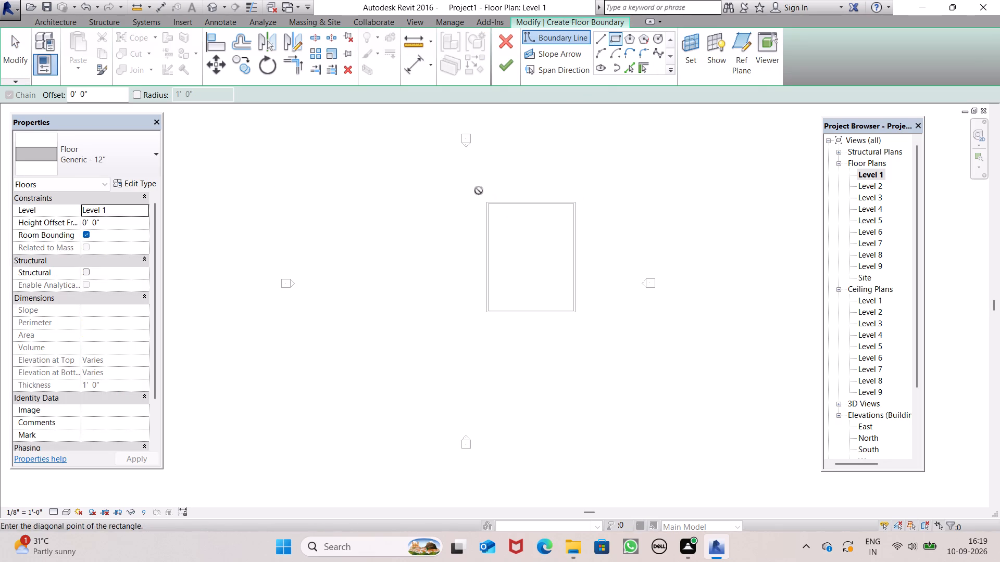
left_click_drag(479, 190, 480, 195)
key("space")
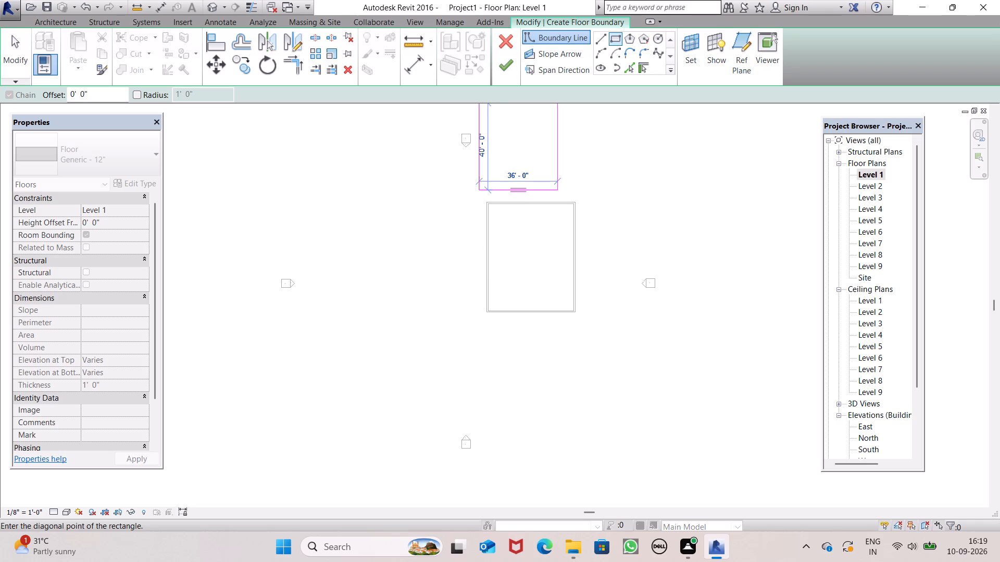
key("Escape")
Sketch a rectangular floor boundary of about 52' by 64' around the Level 1 walls and finish the floor.
left_click(621, 34)
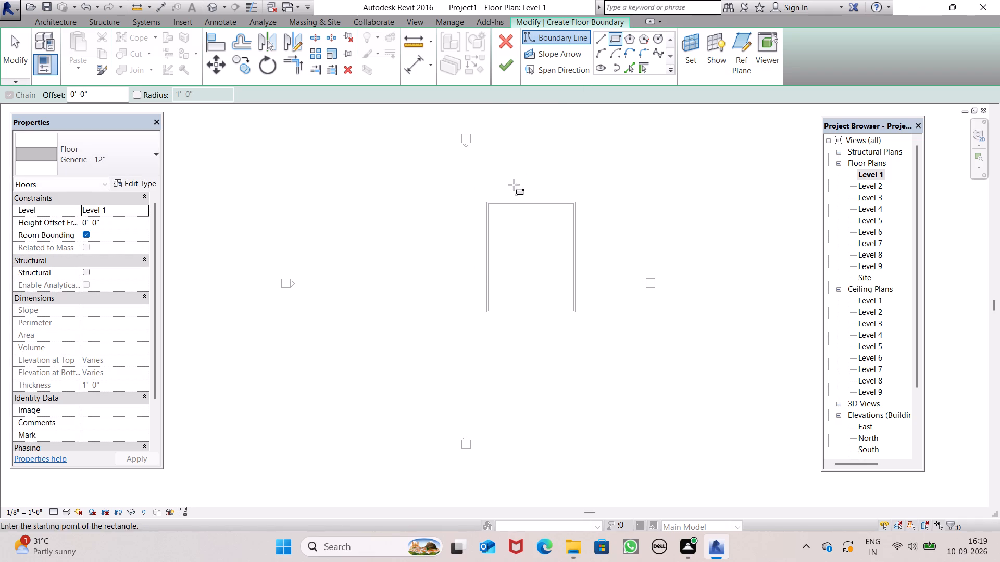
left_click(476, 193)
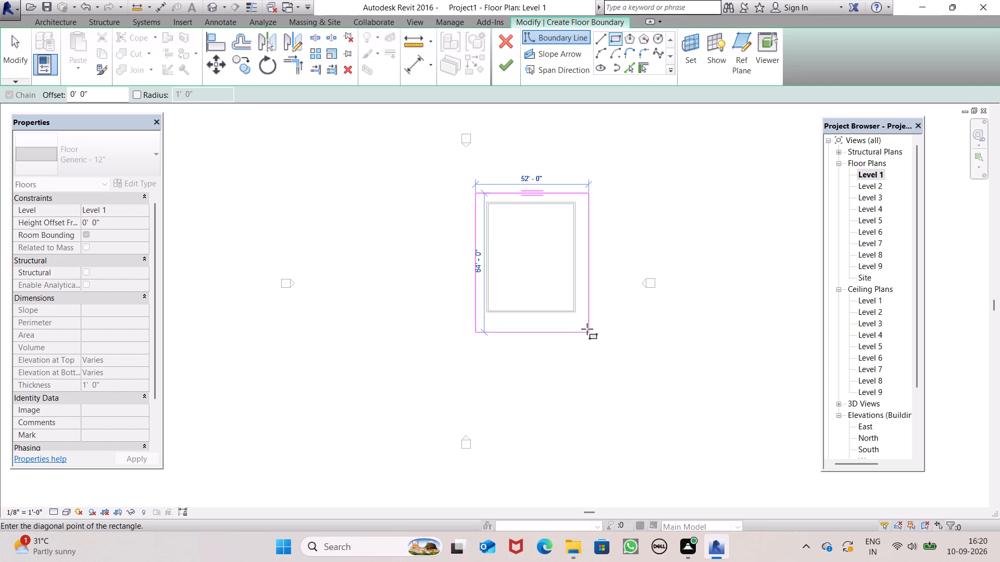
left_click_drag(587, 329, 594, 326)
left_click(502, 65)
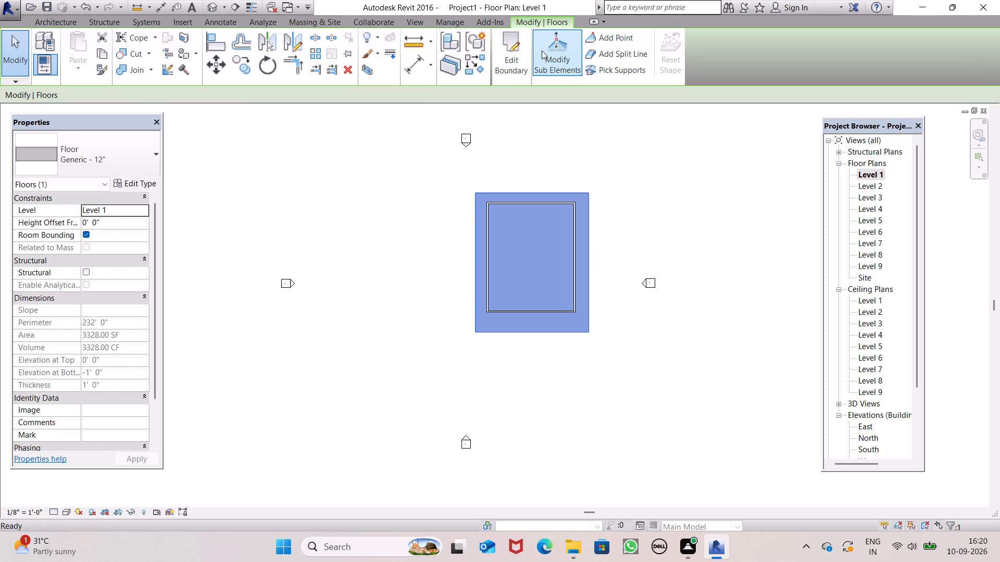
left_click(623, 133)
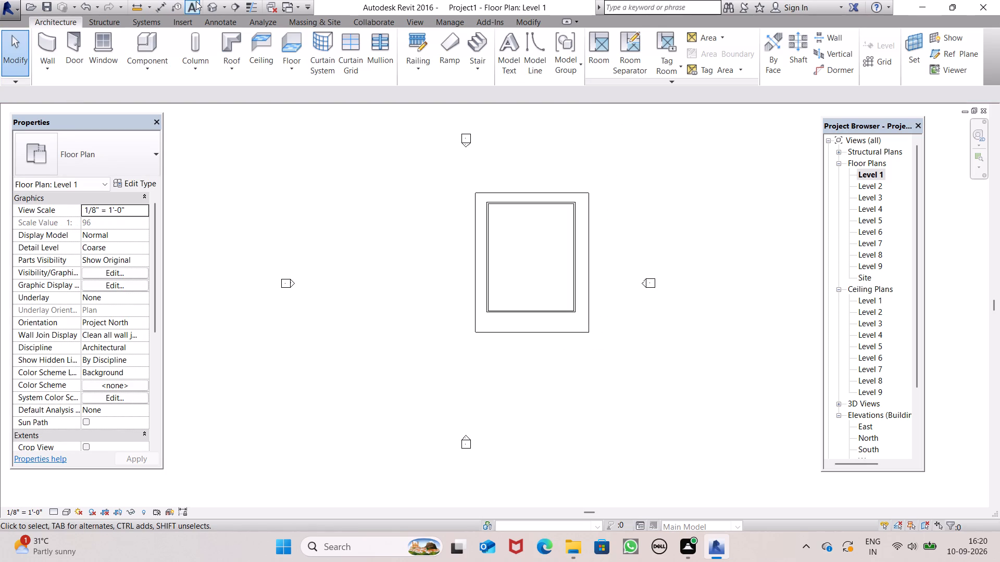
Examine the wider floor slab around the walls in the 3D view.
left_click(210, 10)
scroll(378, 74, "down", 1)
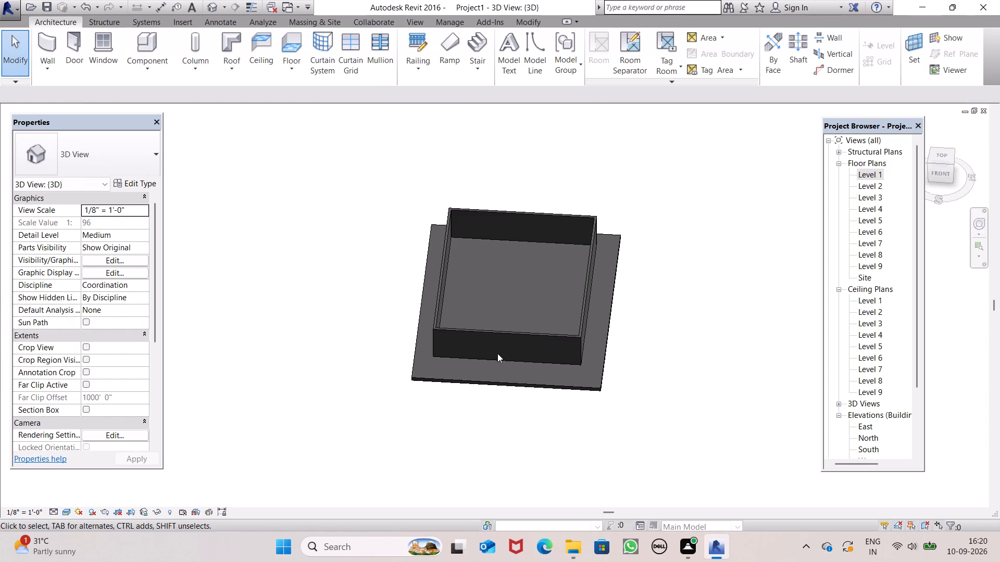
middle_click_drag(531, 370, 519, 362)
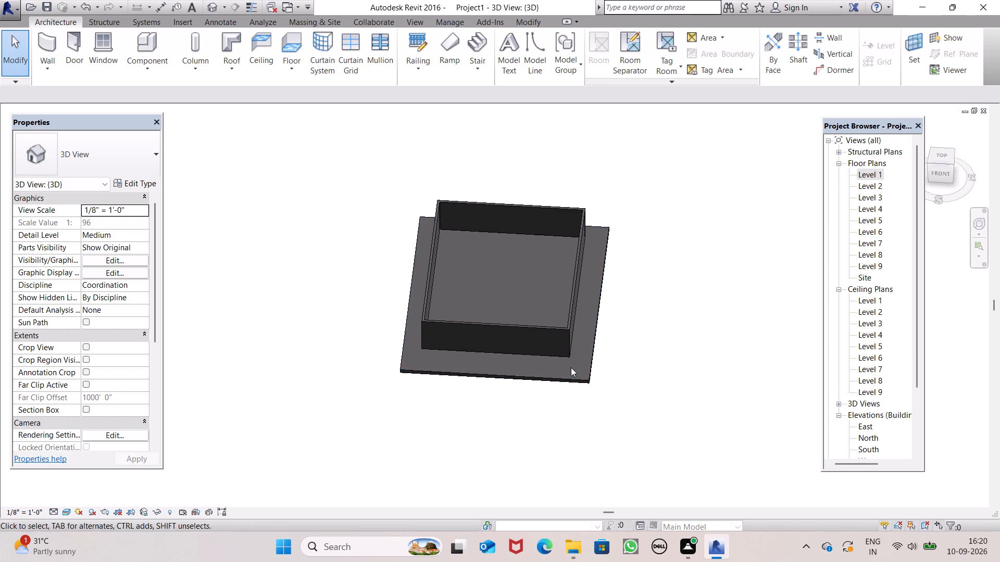
middle_click_drag(565, 368, 553, 331, "shift")
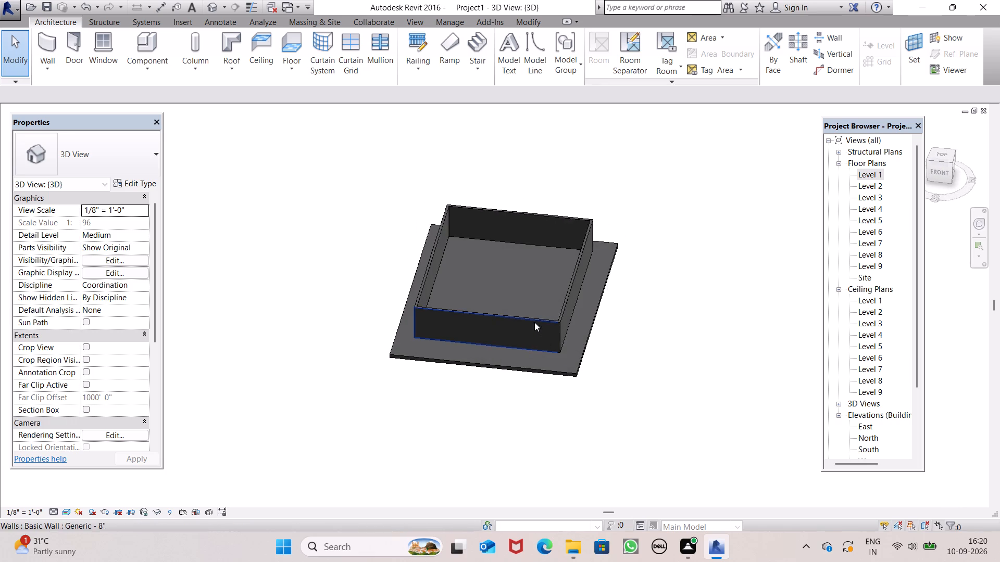
scroll(534, 322, "up", 1)
scroll(534, 322, "down", 1)
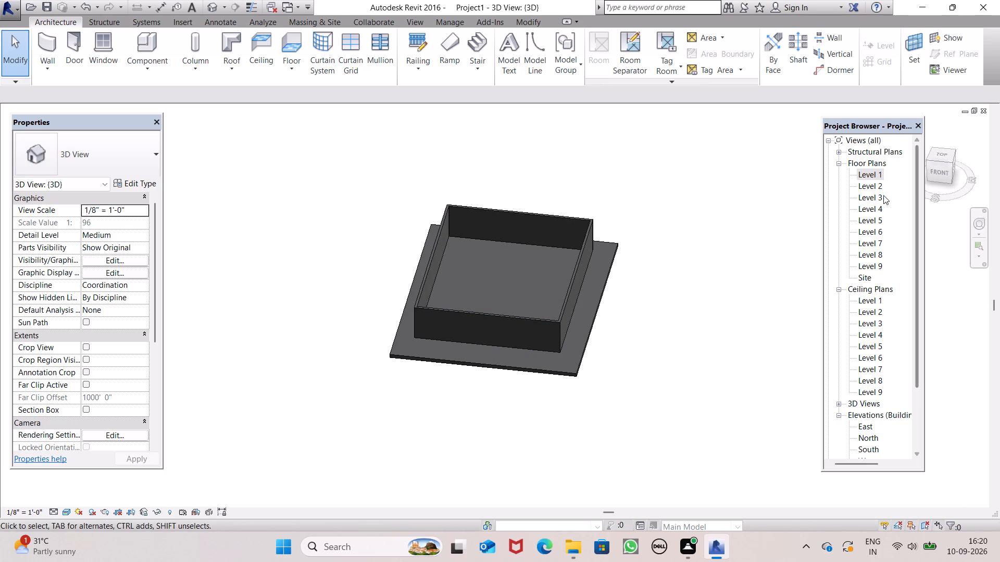
On the Level 2 floor plan, start a Generic - 12" roof by footprint without slope and sketch a 52' by 64' rectangle along the floor's outline.
left_click(877, 188)
left_click(877, 188)
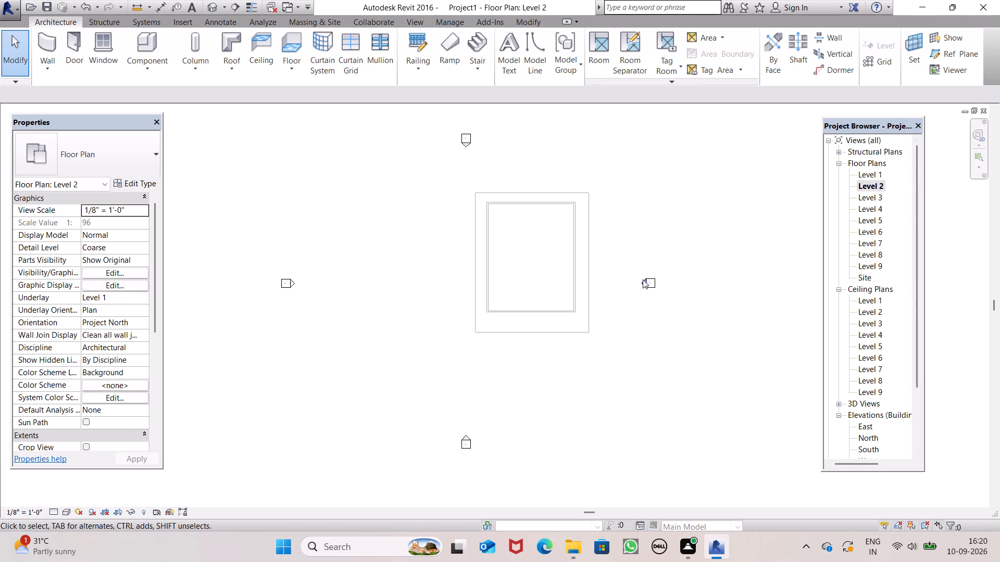
scroll(643, 279, "up", 2)
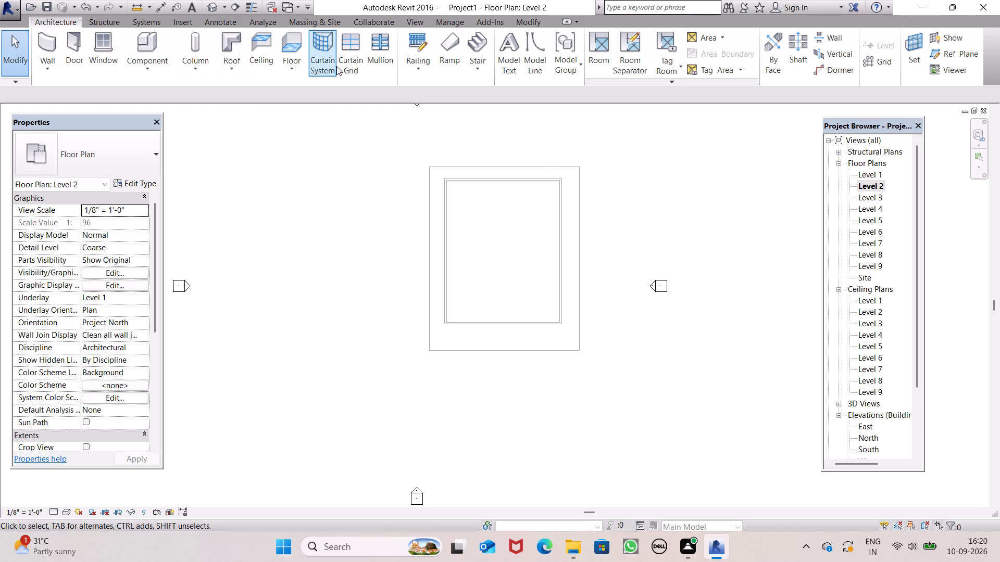
left_click(241, 70)
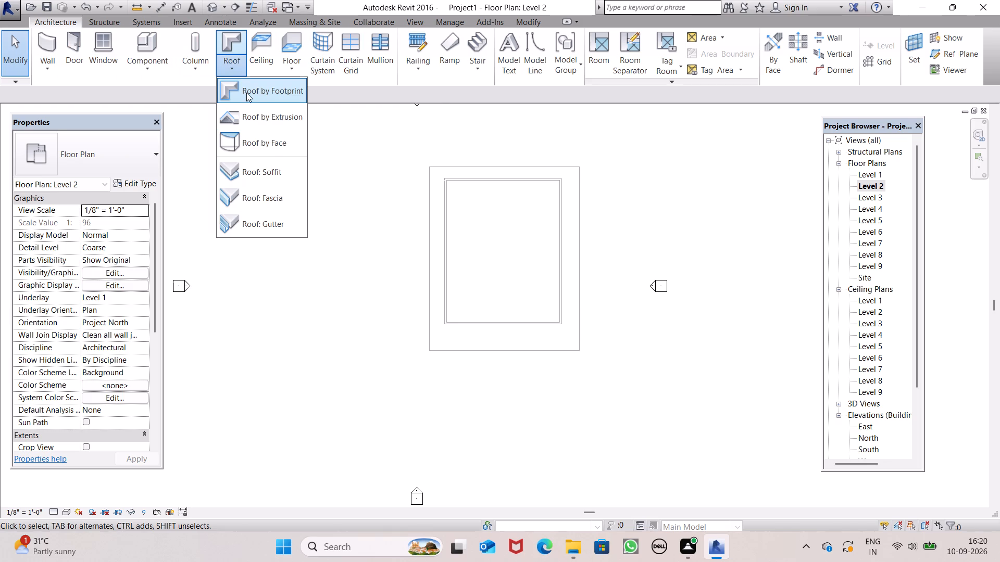
left_click(246, 93)
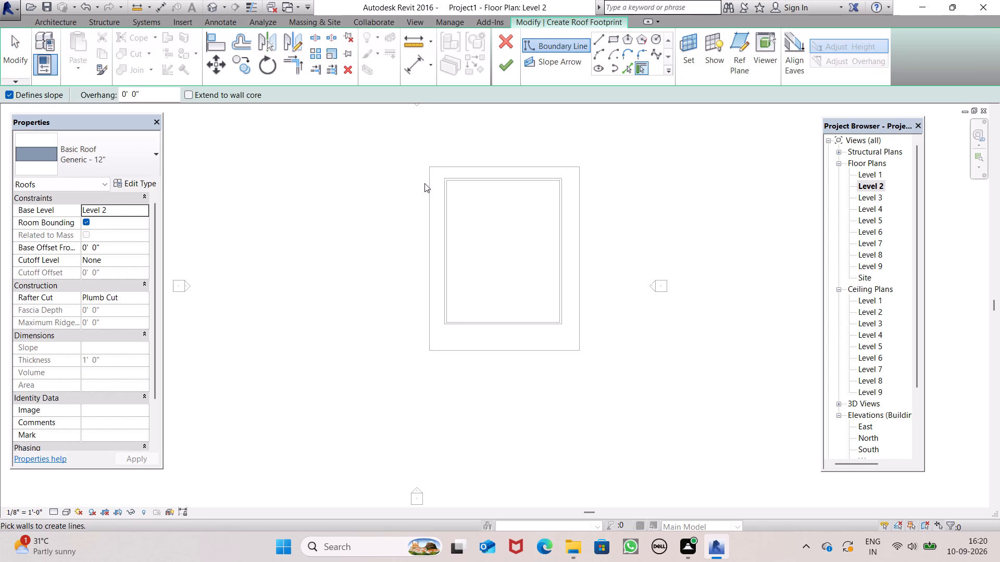
left_click(15, 98)
left_click(609, 40)
scroll(609, 40, "up", 1)
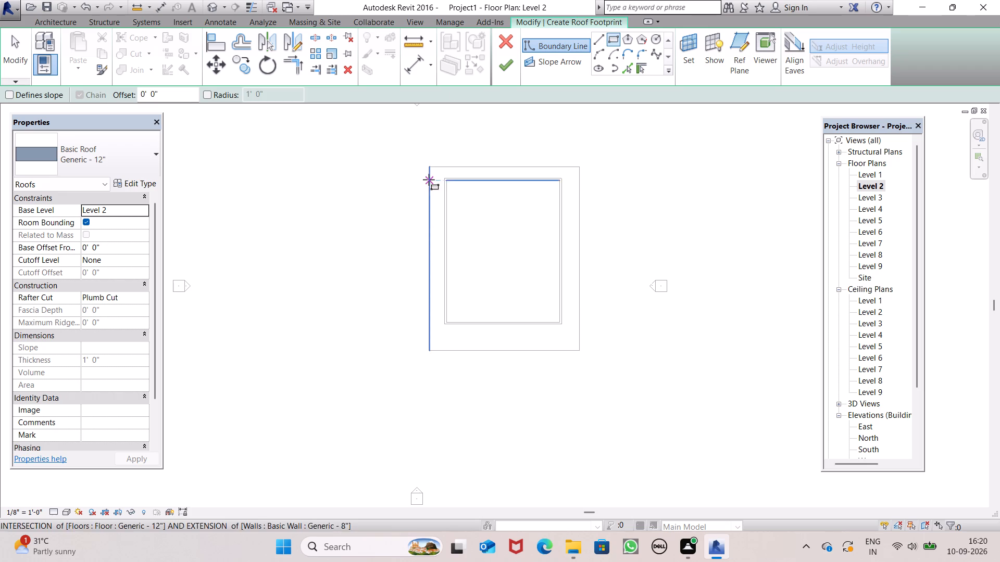
left_click(432, 167)
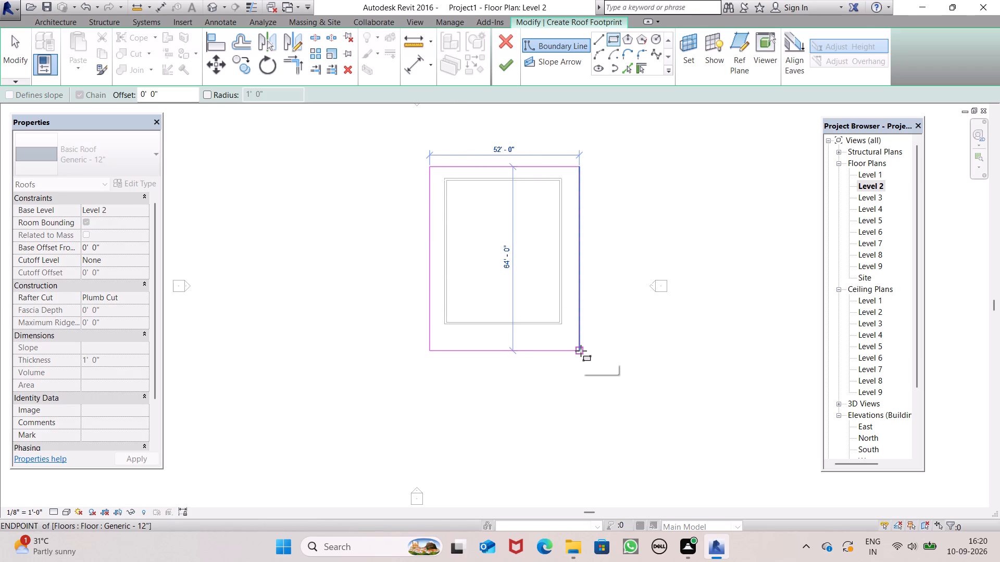
left_click(581, 351)
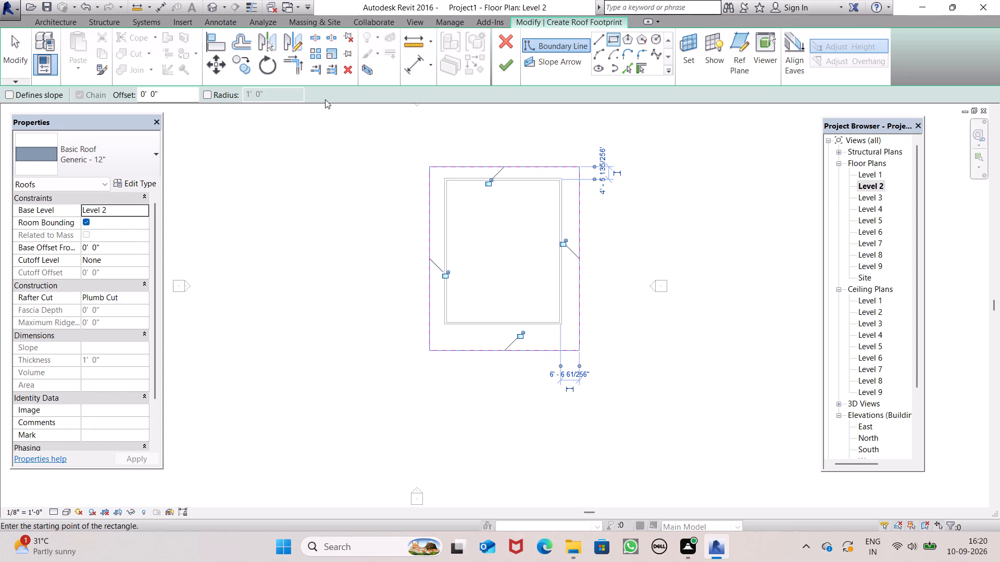
Set the roof boundary sketch offset to 6".
left_click(142, 92)
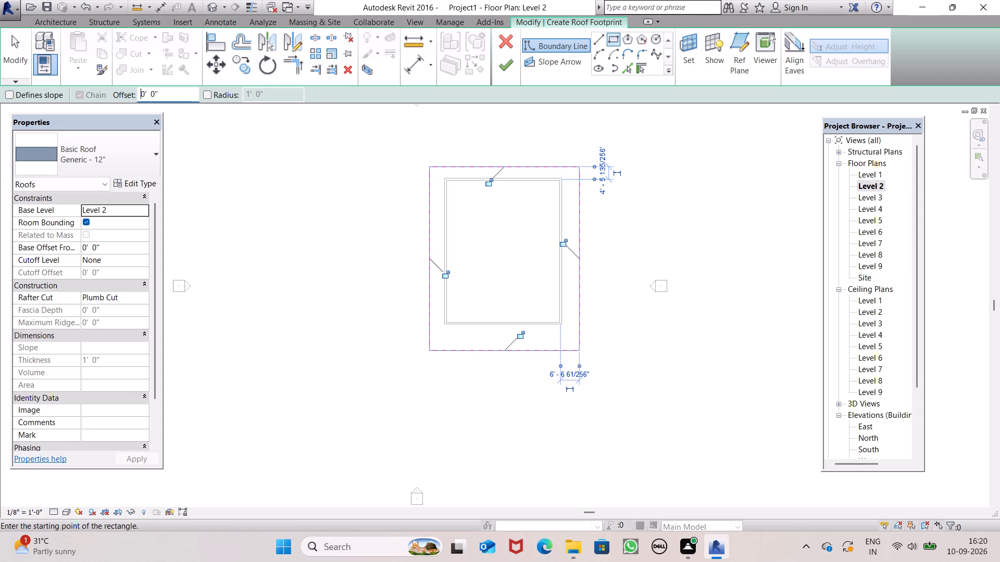
left_click(149, 93)
key("BackSpace")
key("BackSpace")
key("BackSpace")
type("6\"")
key("Return")
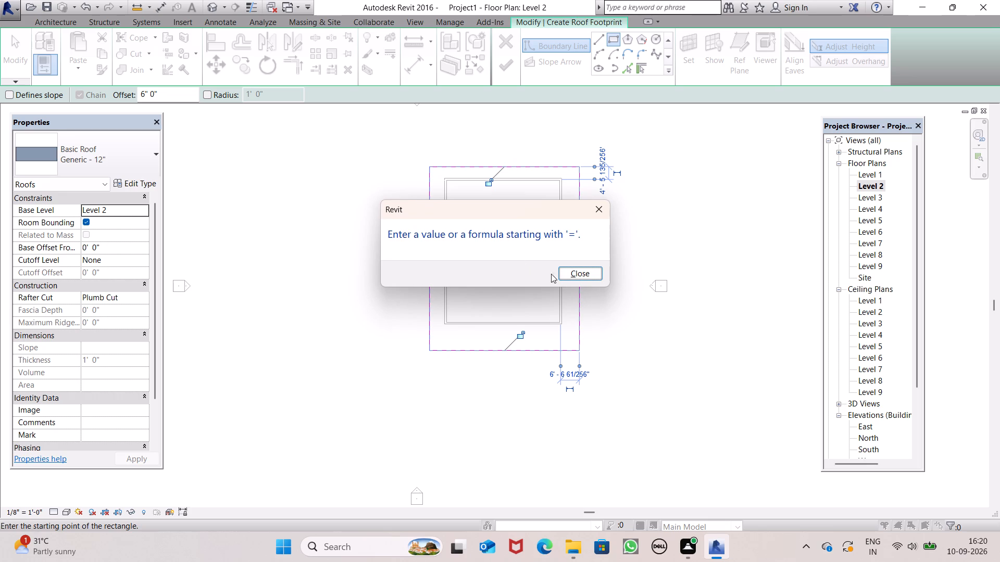
left_click_drag(565, 276, 556, 270)
left_click(171, 91)
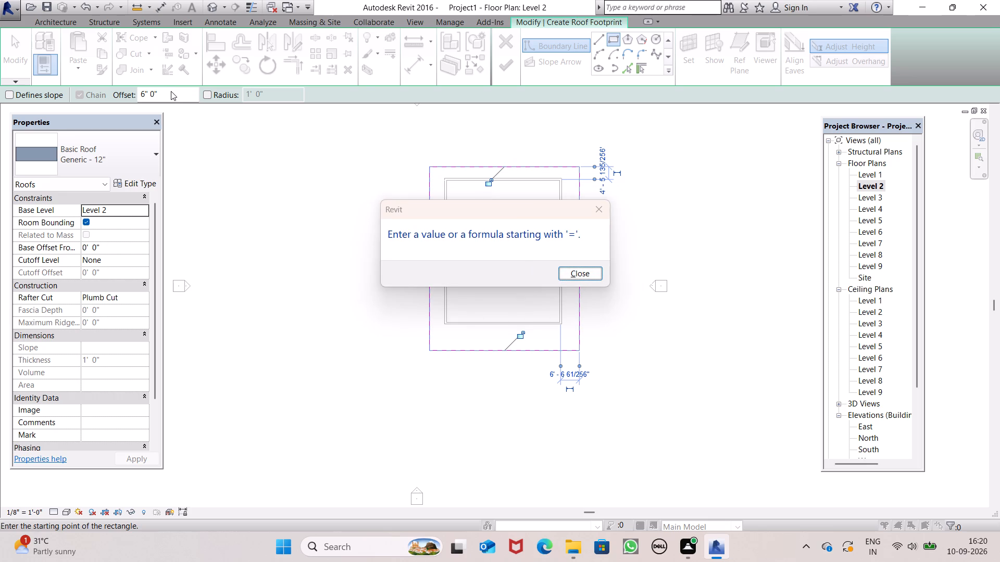
left_click_drag(590, 274, 583, 274)
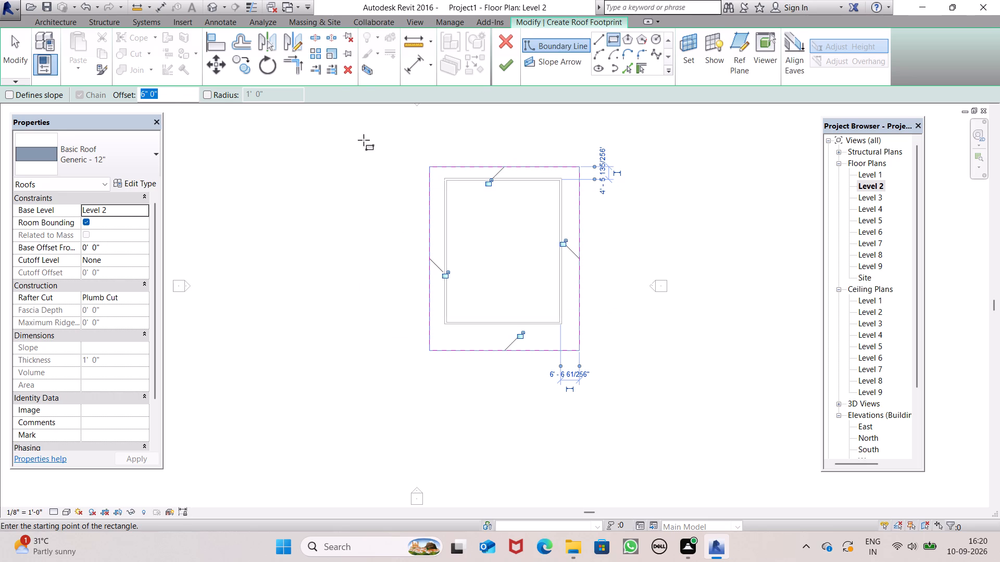
key("BackSpace")
key("6")
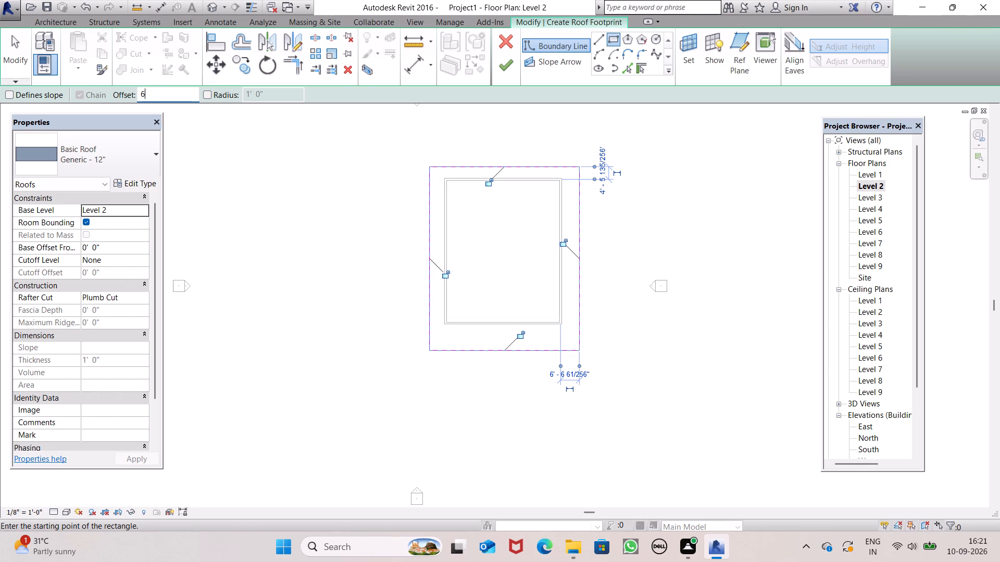
key("shift+quotedbl")
key("Return")
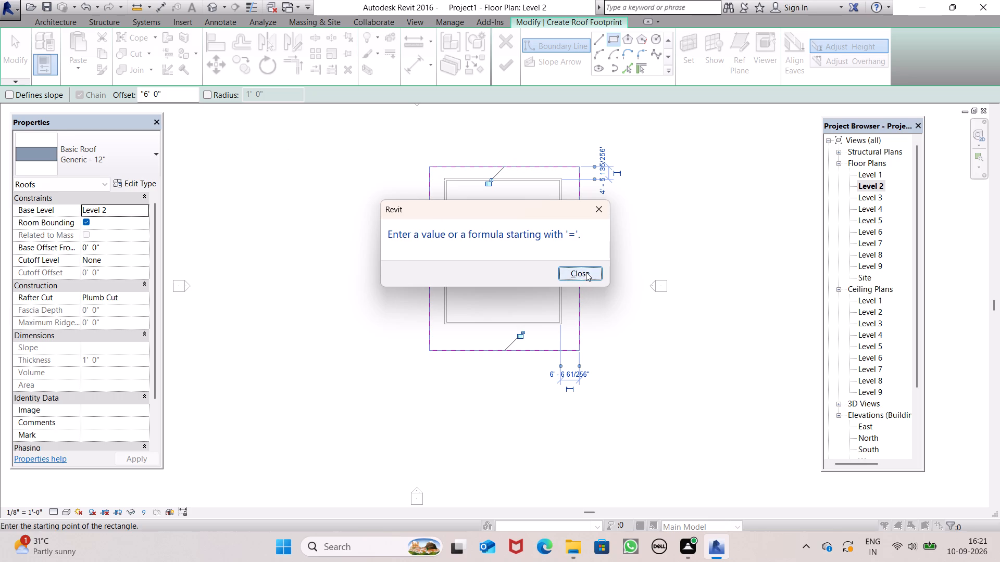
left_click(586, 272)
key("BackSpace")
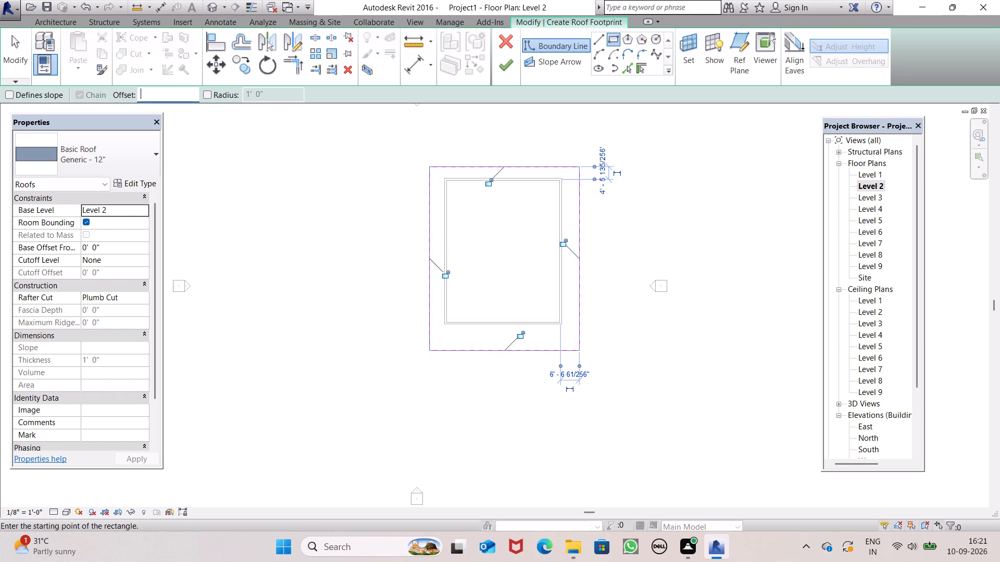
key("6")
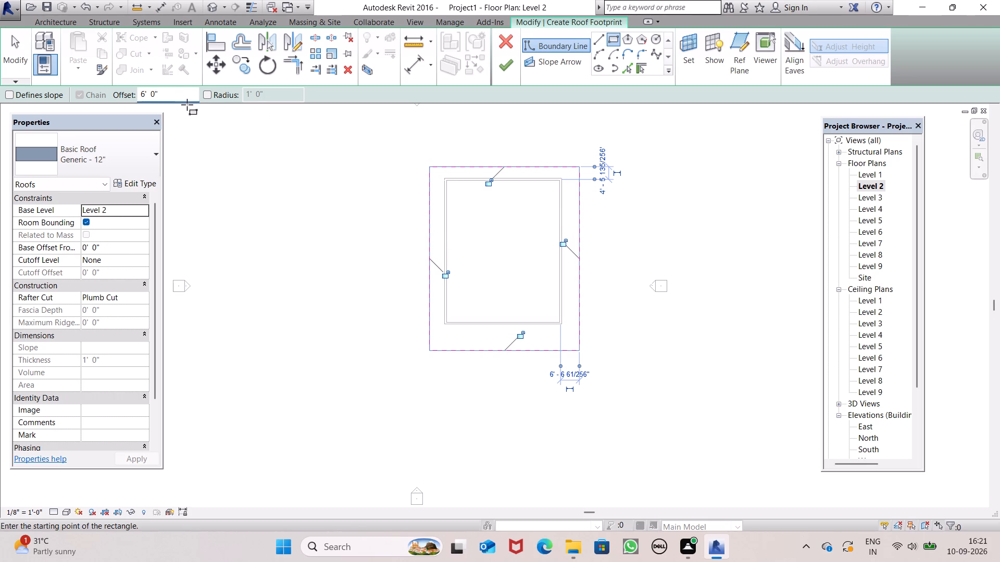
key("BackSpace")
left_click(181, 99)
key("BackSpace")
key("BackSpace")
key("BackSpace")
key("BackSpace")
key("BackSpace")
key("shift+quotedbl")
key("Return")
Finish the flat footprint roof and attach the highlighted Level 1 walls to it.
left_click(502, 69)
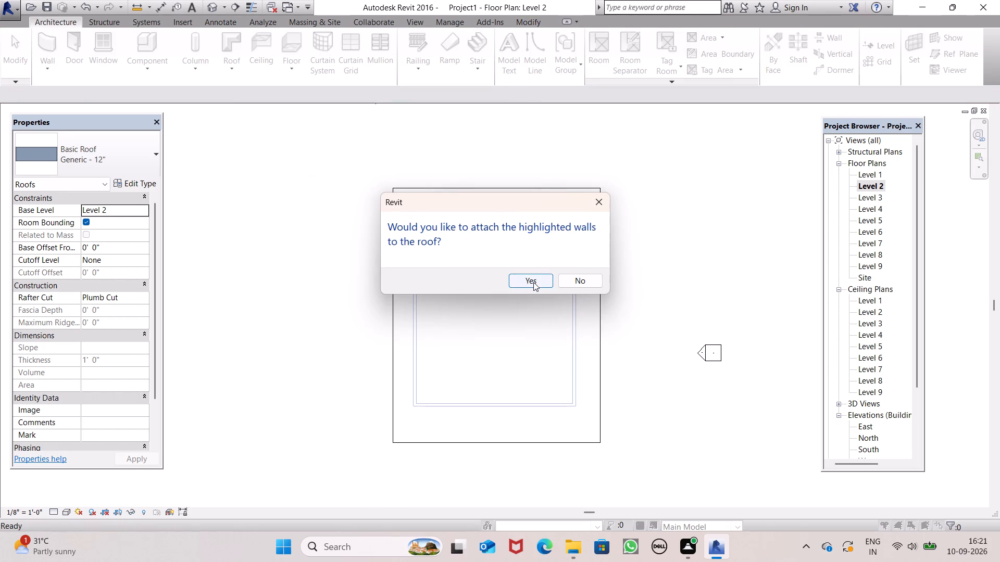
left_click(533, 282)
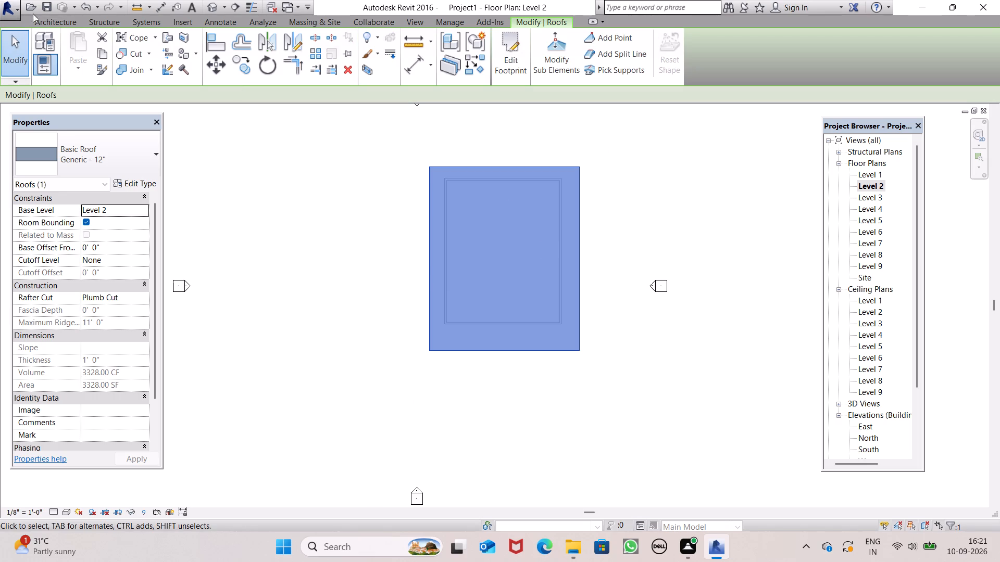
Examine the new roof above the walls and floor slab from several angles in the 3D view.
left_click(217, 9)
scroll(379, 158, "down", 3)
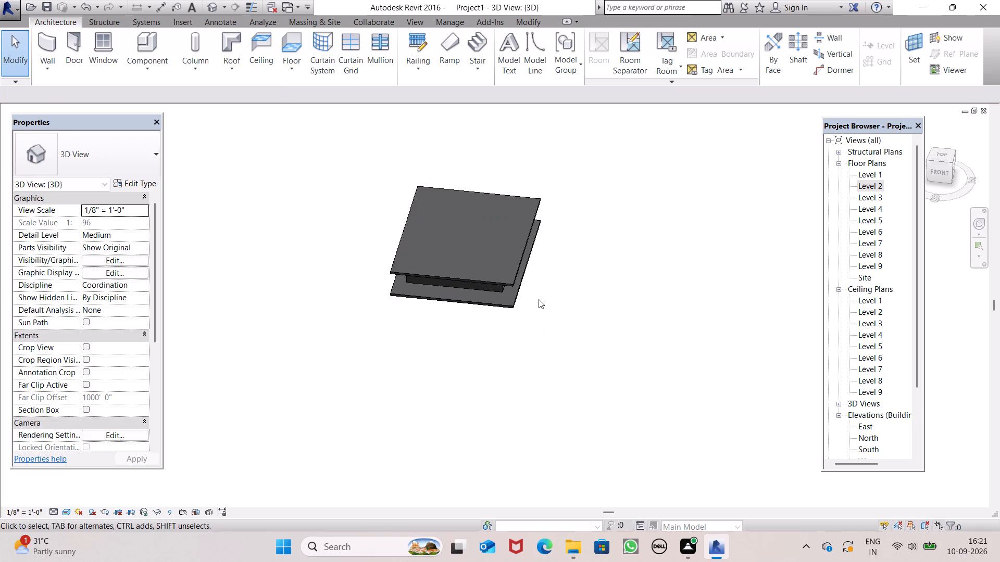
middle_click_drag(537, 302, 540, 340)
middle_click_drag(531, 318, 559, 152, "shift")
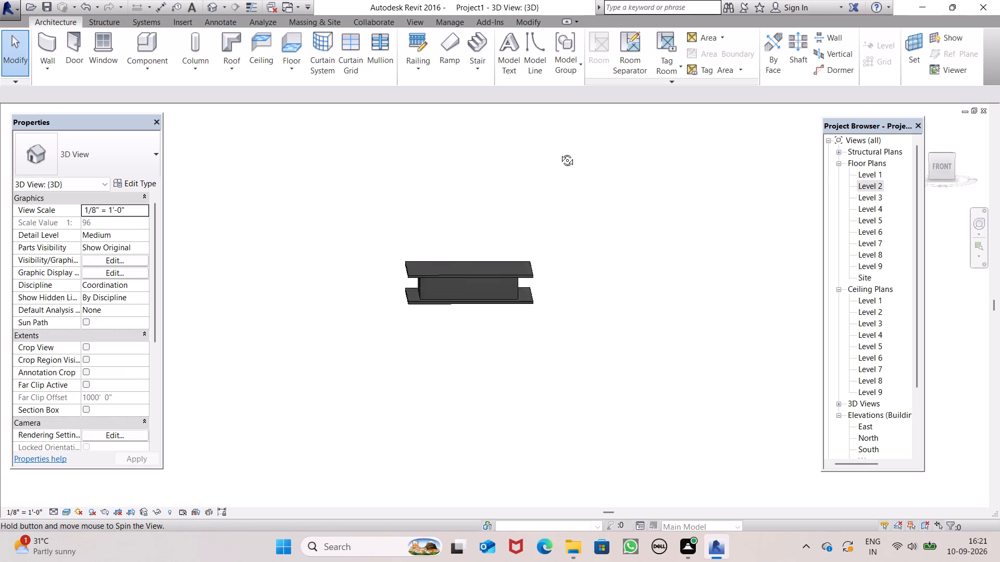
middle_click_drag(559, 152, 572, 117, "shift")
scroll(540, 221, "up", 5, "shift")
scroll(547, 267, "up", 7, "shift")
scroll(529, 263, "up", 6)
middle_click_drag(539, 280, 507, 317)
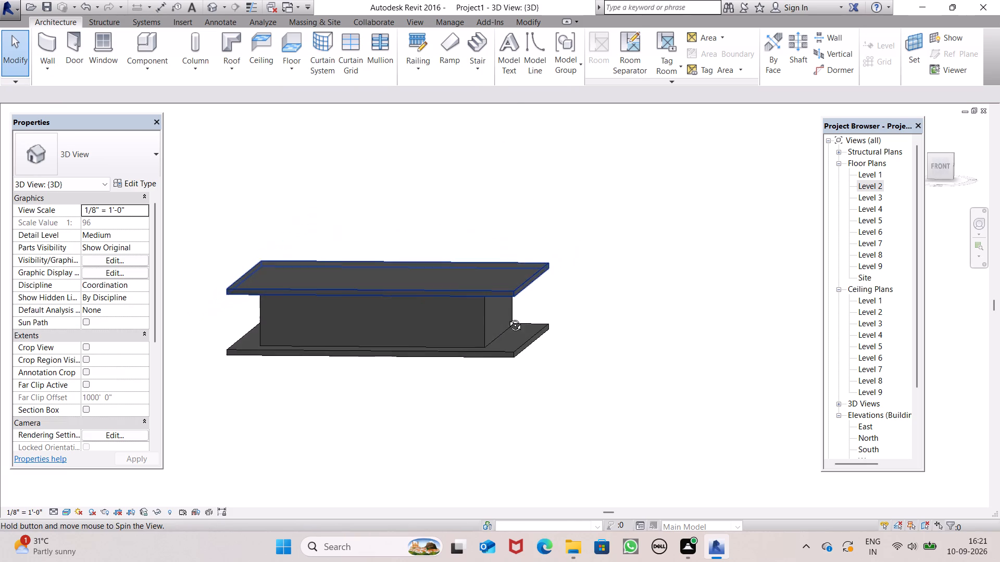
middle_click_drag(507, 317, 507, 313)
scroll(503, 247, "down", 6)
middle_click_drag(520, 299, 517, 349)
middle_click_drag(506, 274, 508, 336, "shift")
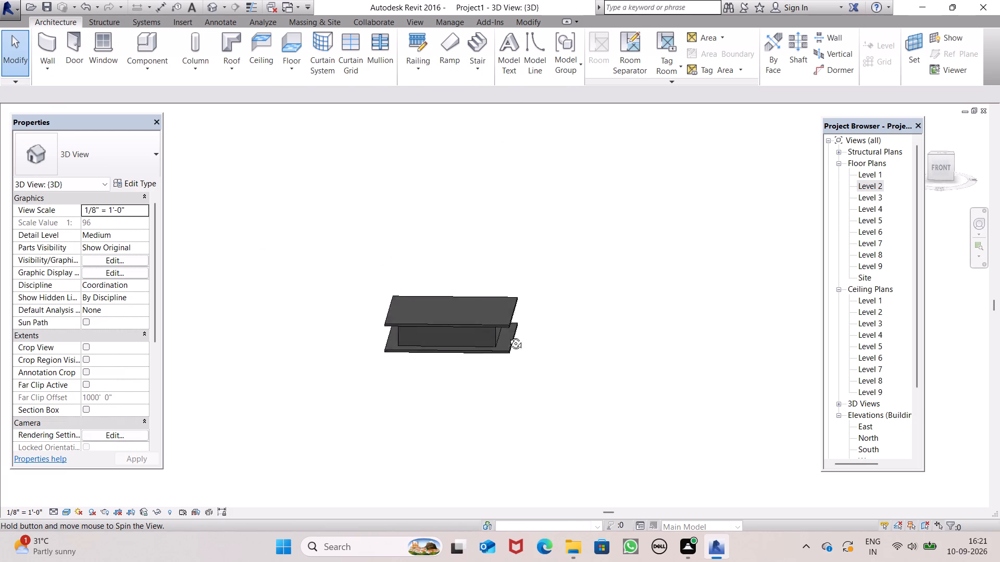
middle_click_drag(508, 336, 535, 300, "shift")
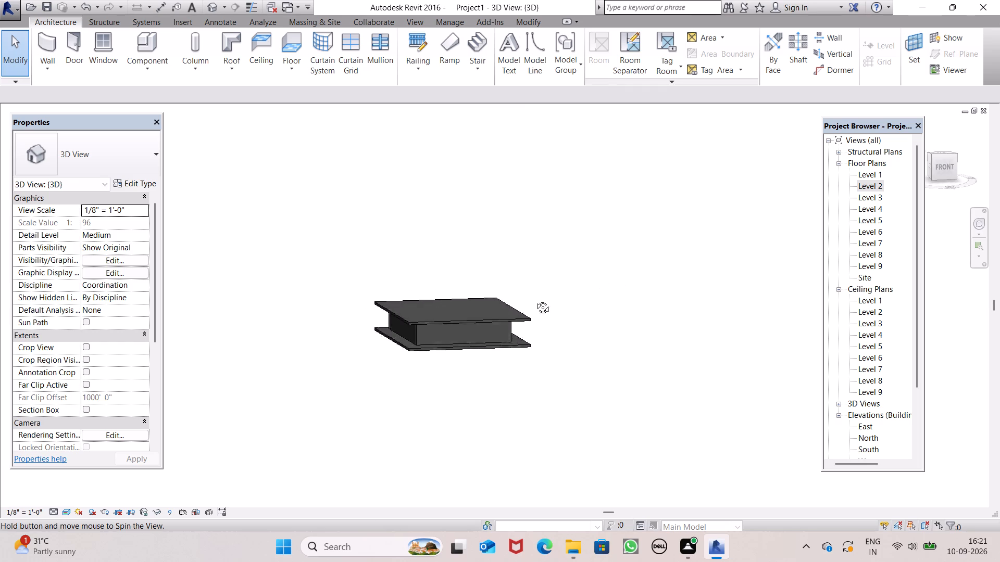
middle_click_drag(535, 300, 493, 311, "shift")
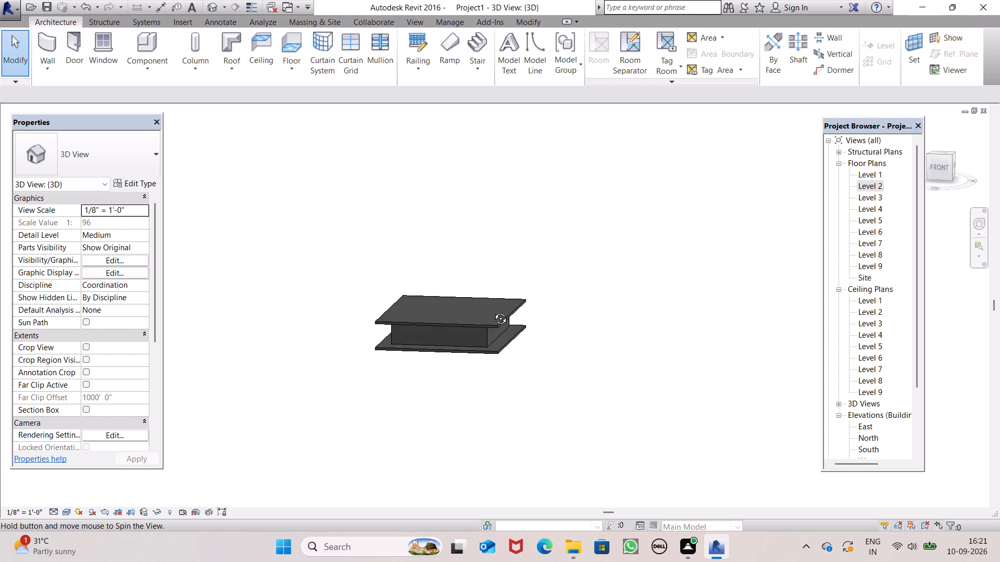
middle_click_drag(493, 311, 494, 311, "shift")
scroll(442, 326, "up", 6, "shift")
scroll(468, 286, "down", 3)
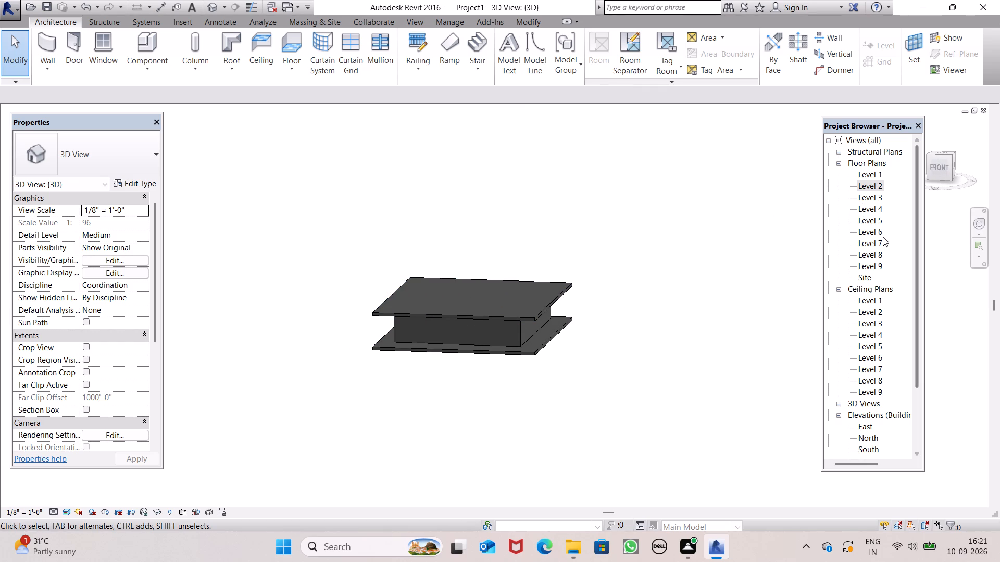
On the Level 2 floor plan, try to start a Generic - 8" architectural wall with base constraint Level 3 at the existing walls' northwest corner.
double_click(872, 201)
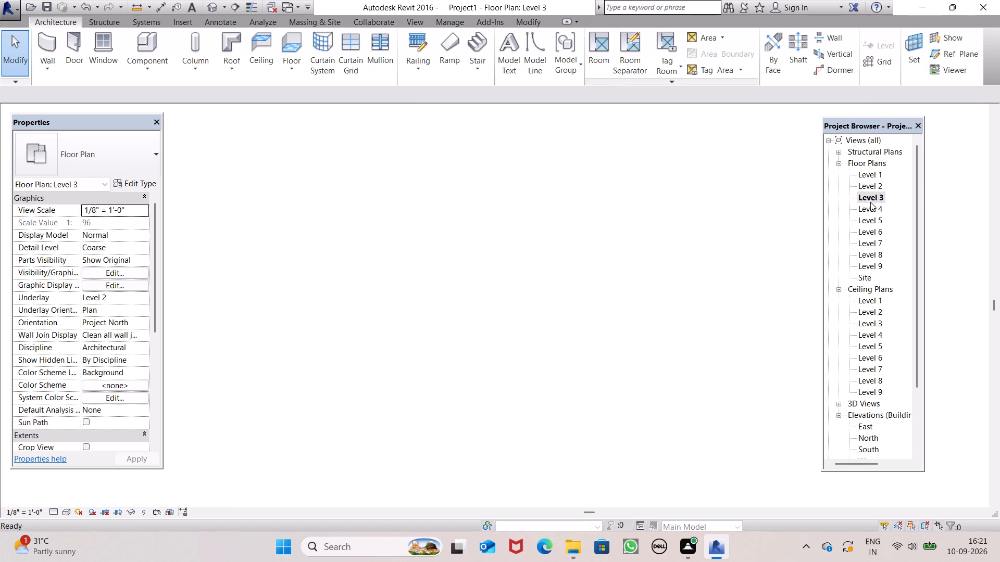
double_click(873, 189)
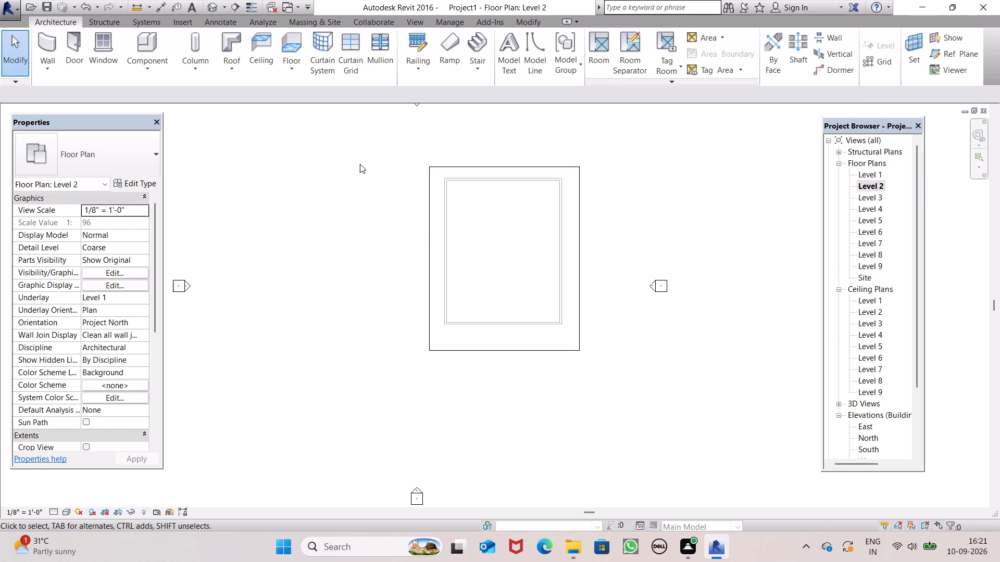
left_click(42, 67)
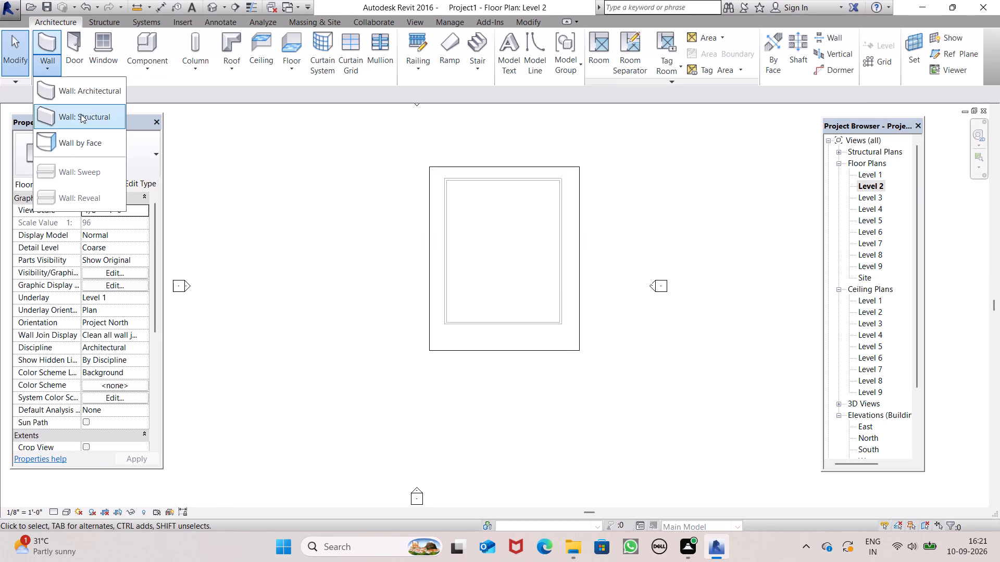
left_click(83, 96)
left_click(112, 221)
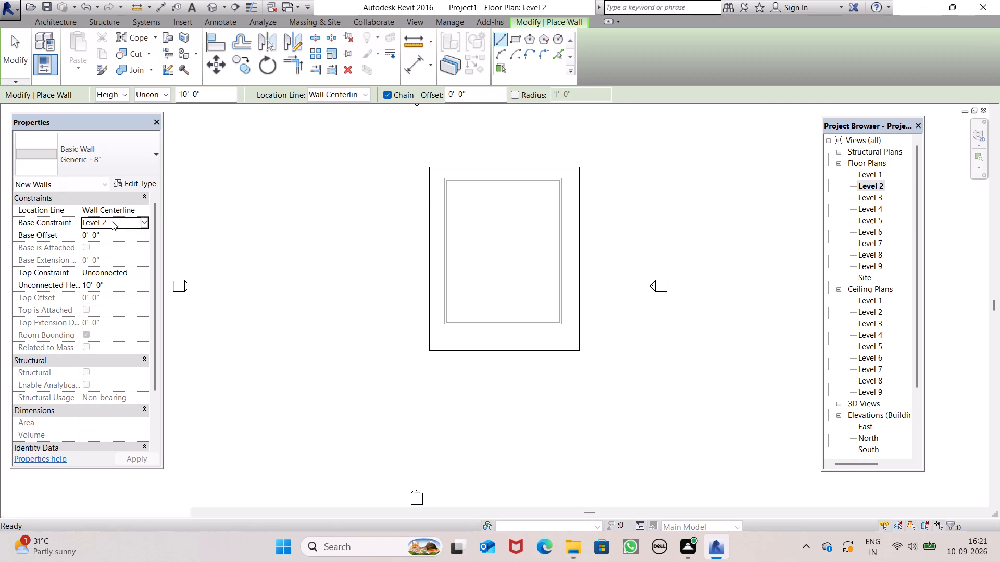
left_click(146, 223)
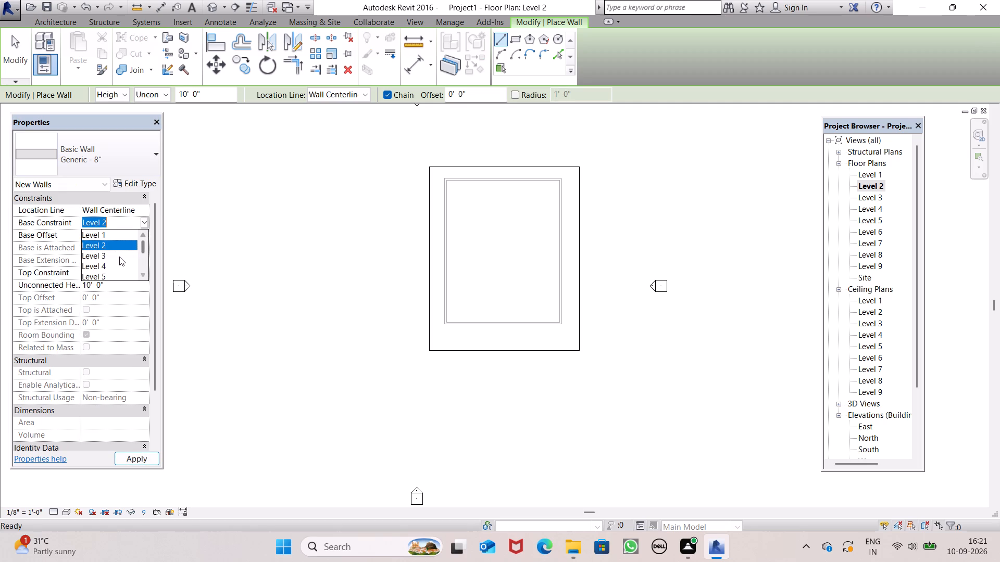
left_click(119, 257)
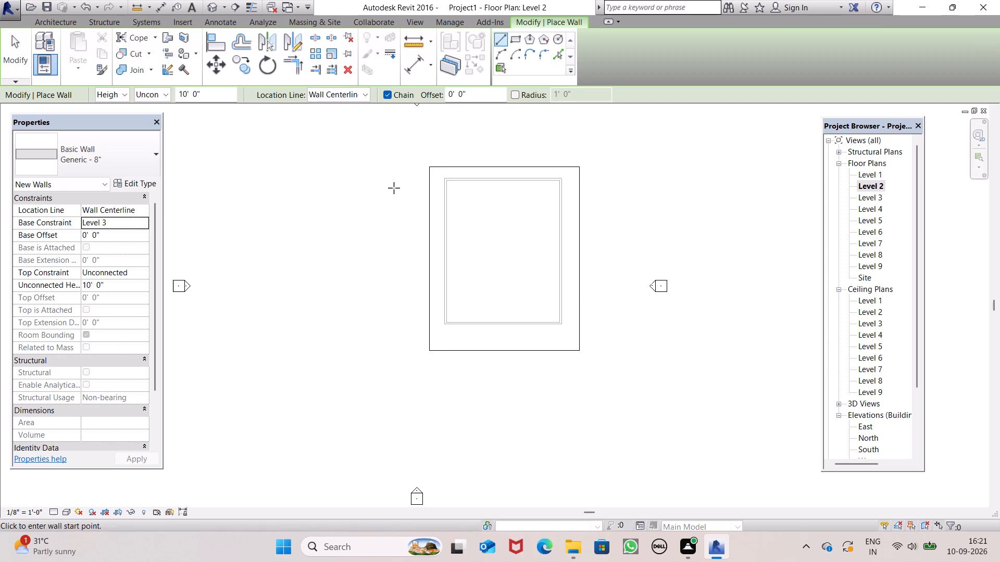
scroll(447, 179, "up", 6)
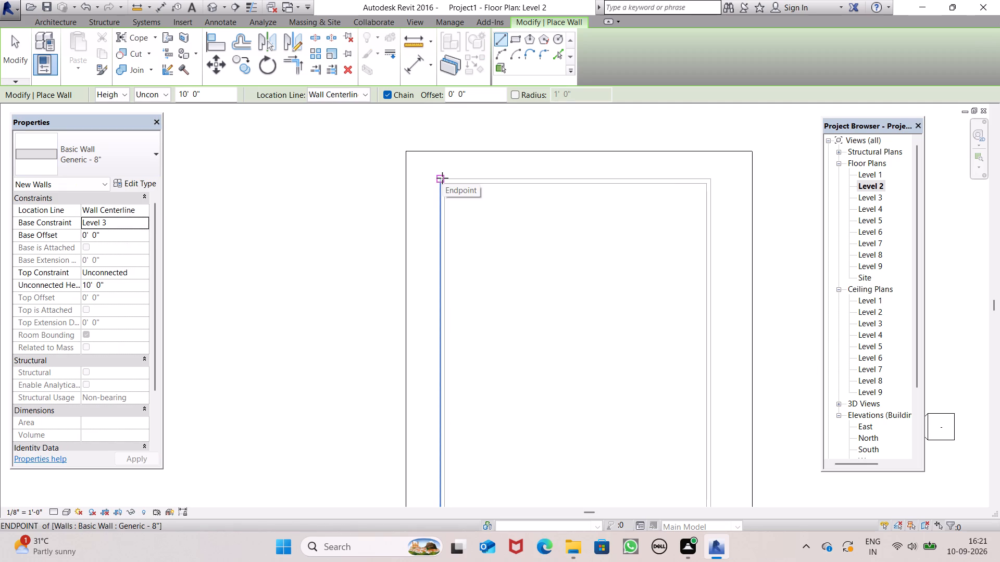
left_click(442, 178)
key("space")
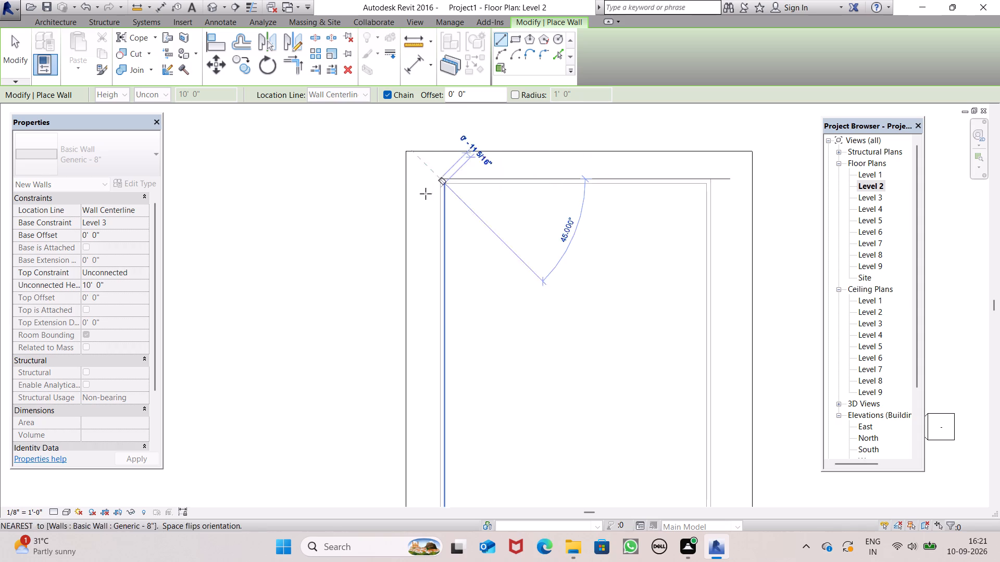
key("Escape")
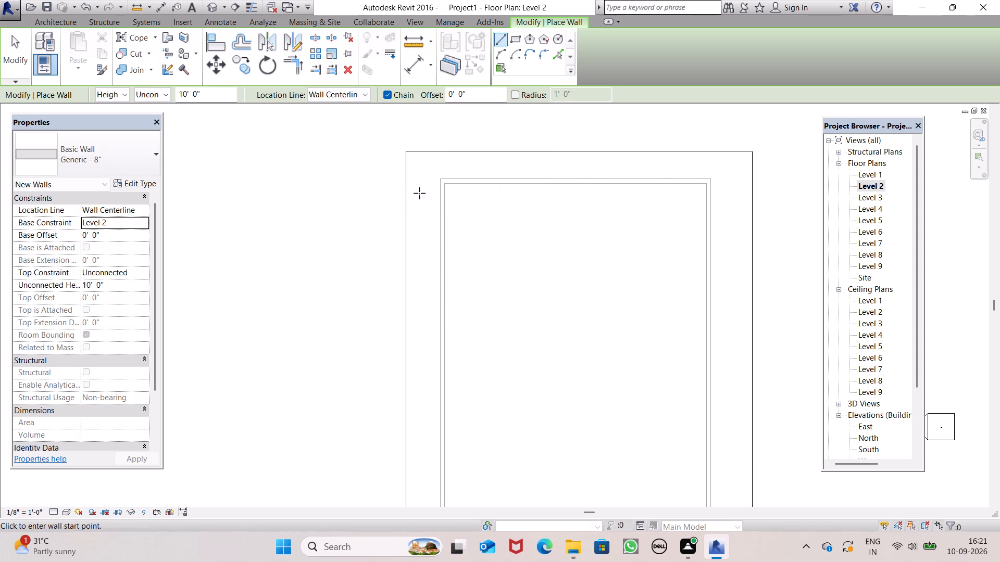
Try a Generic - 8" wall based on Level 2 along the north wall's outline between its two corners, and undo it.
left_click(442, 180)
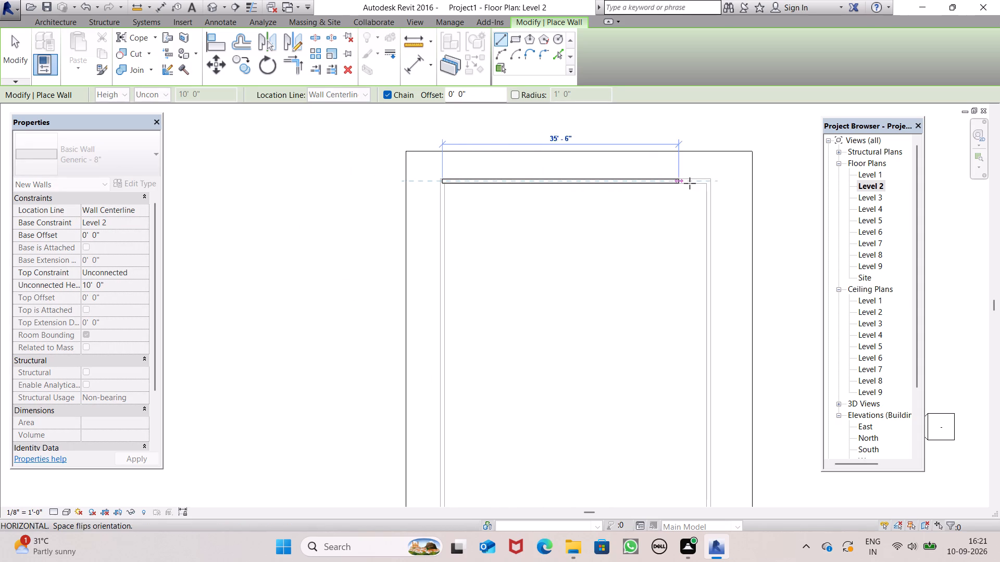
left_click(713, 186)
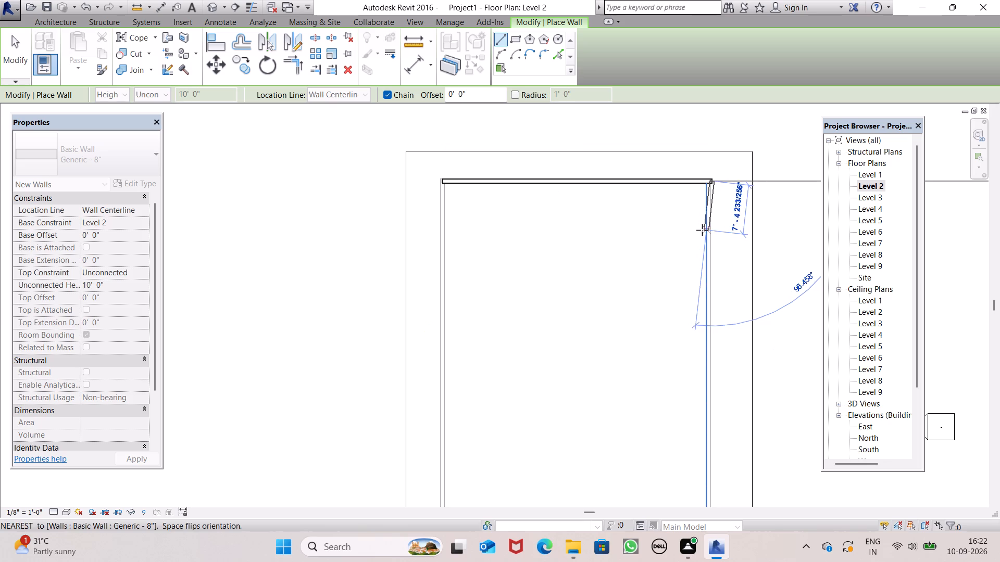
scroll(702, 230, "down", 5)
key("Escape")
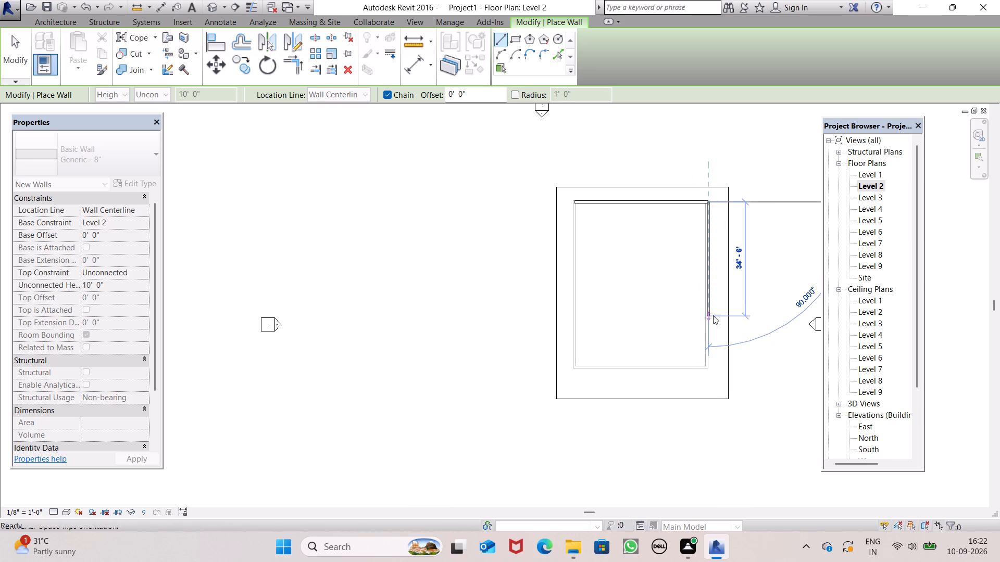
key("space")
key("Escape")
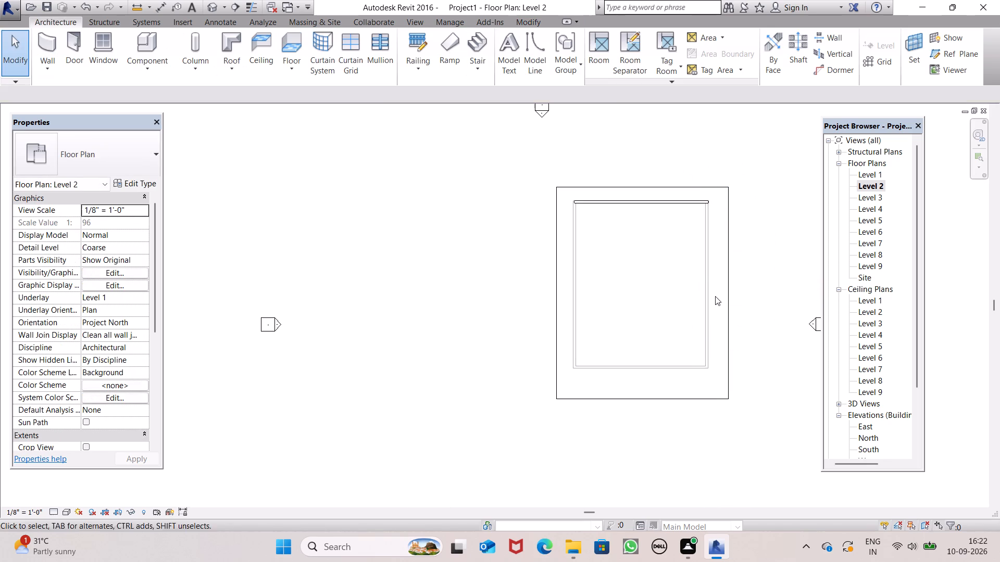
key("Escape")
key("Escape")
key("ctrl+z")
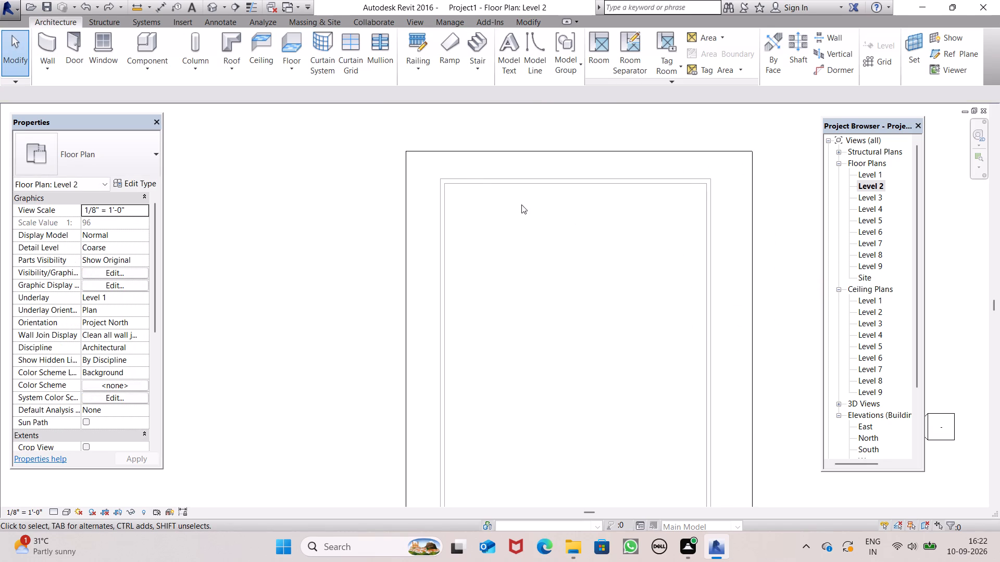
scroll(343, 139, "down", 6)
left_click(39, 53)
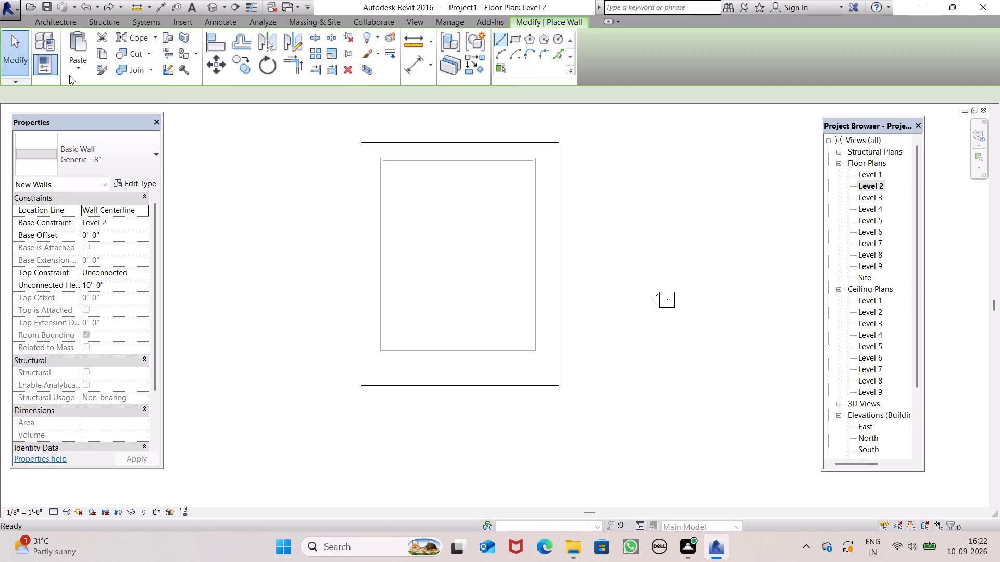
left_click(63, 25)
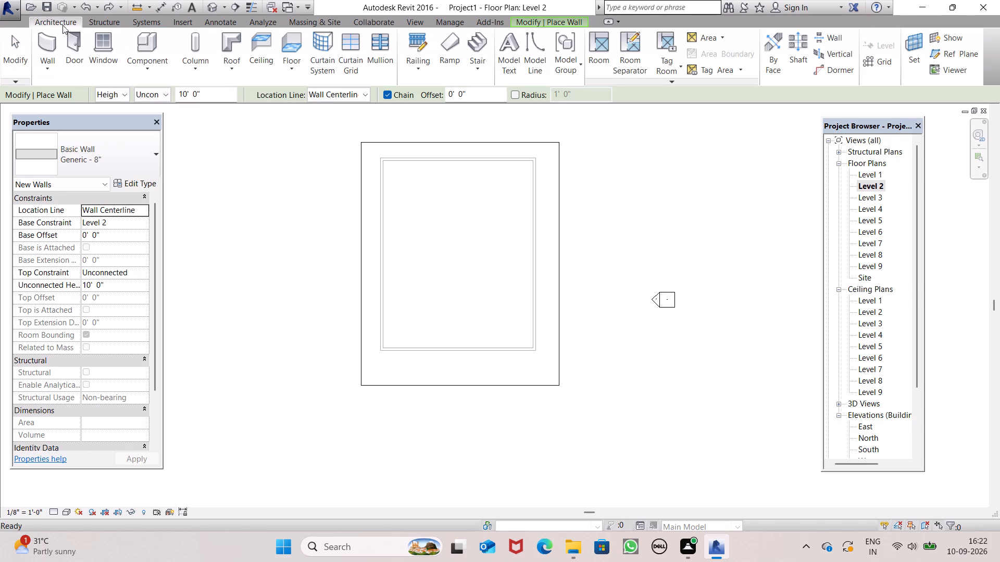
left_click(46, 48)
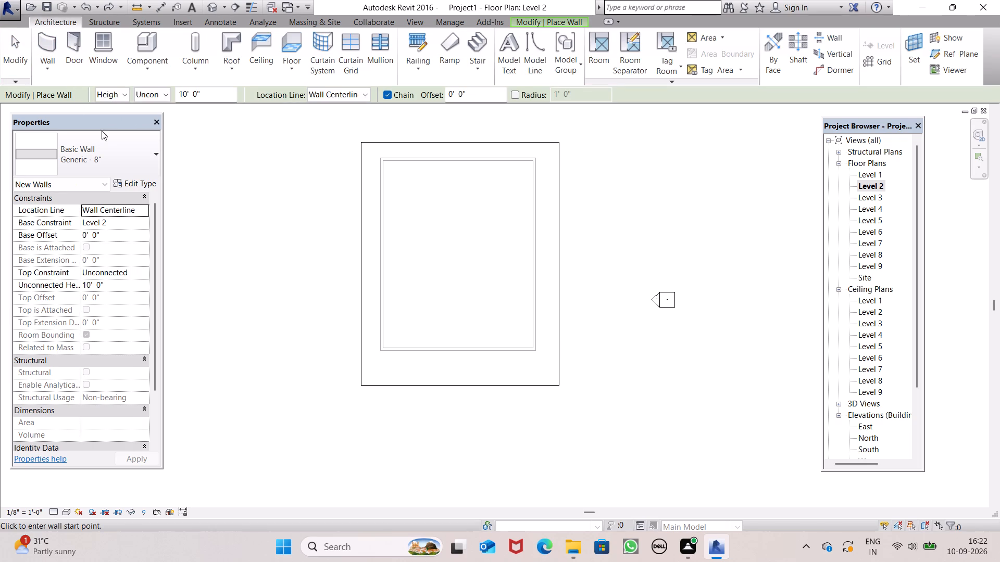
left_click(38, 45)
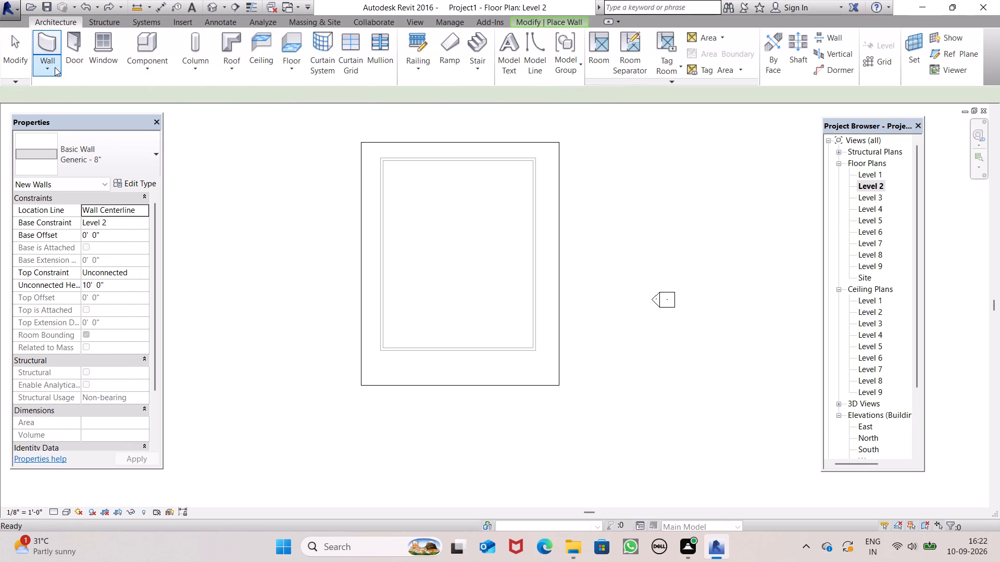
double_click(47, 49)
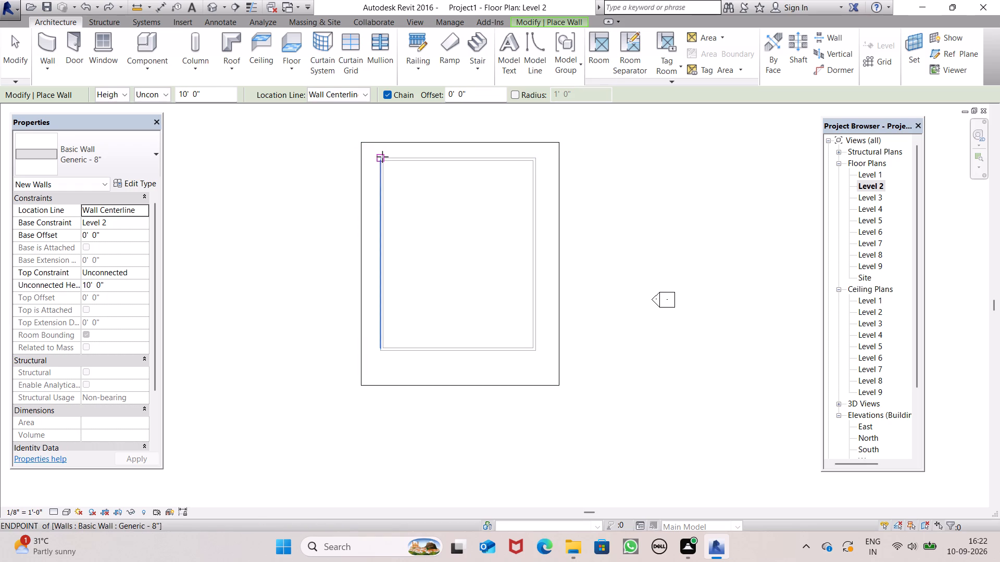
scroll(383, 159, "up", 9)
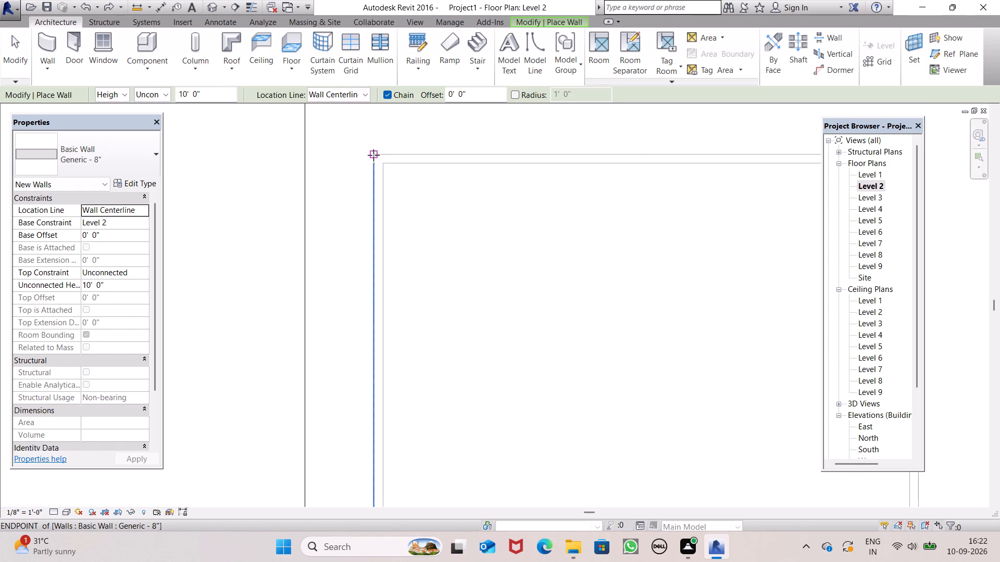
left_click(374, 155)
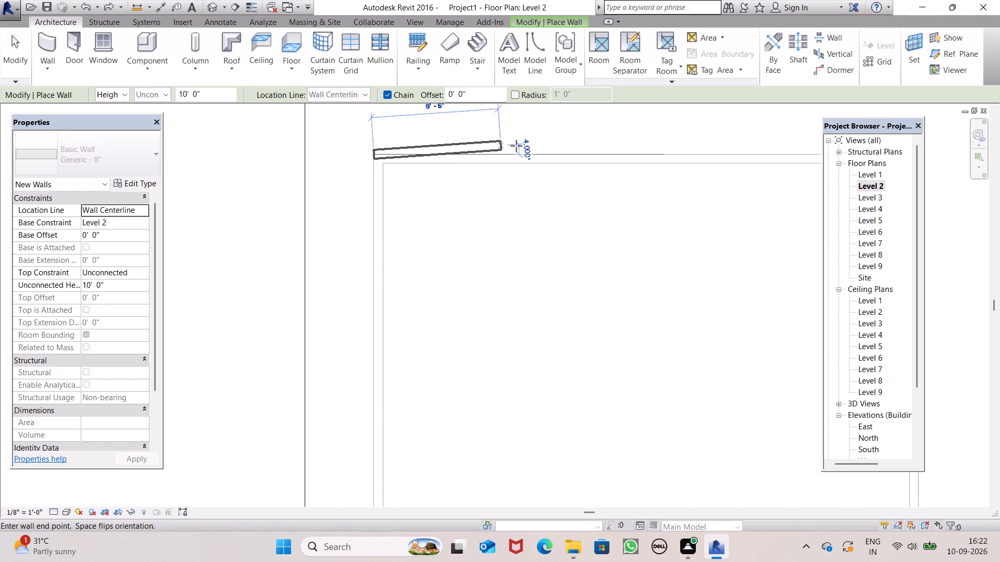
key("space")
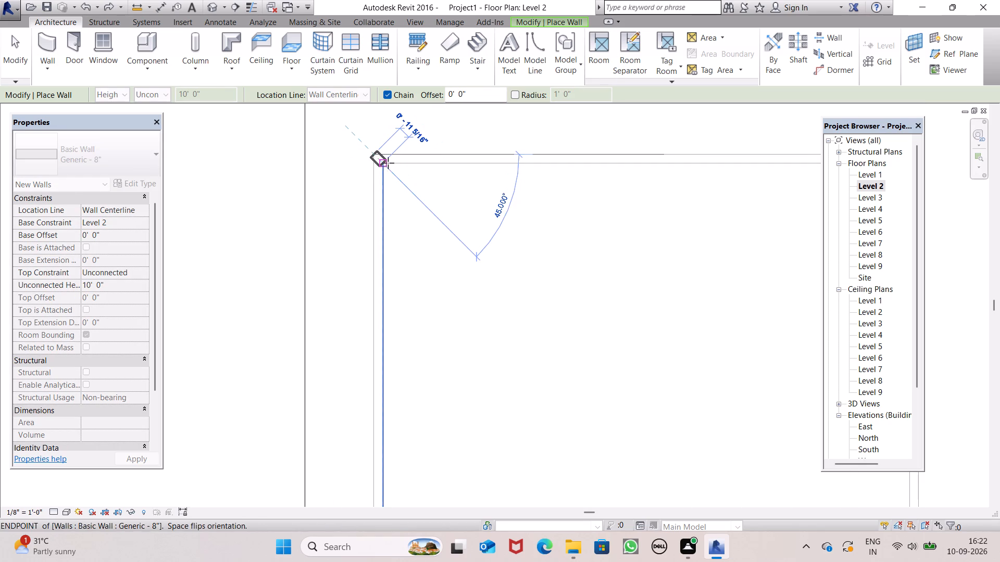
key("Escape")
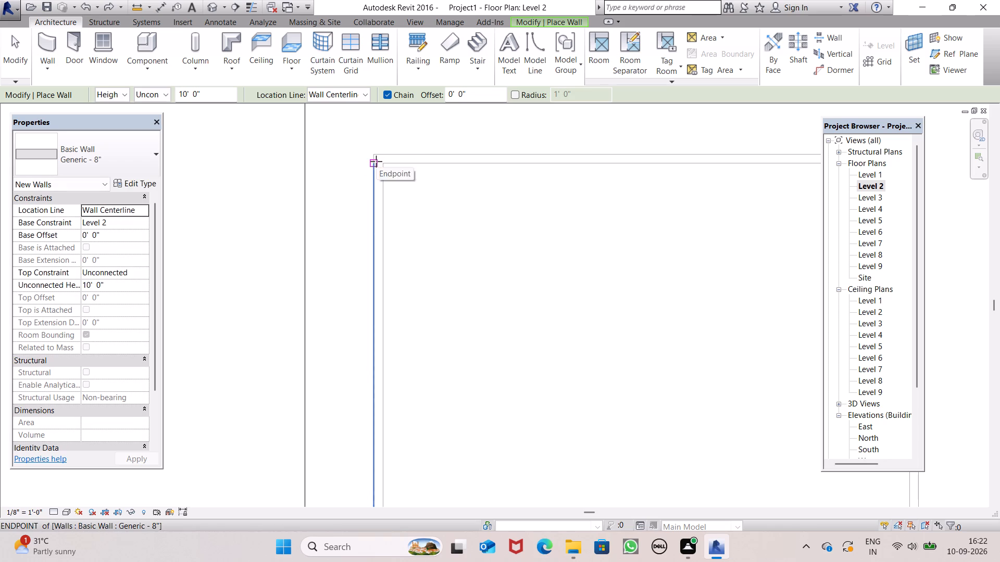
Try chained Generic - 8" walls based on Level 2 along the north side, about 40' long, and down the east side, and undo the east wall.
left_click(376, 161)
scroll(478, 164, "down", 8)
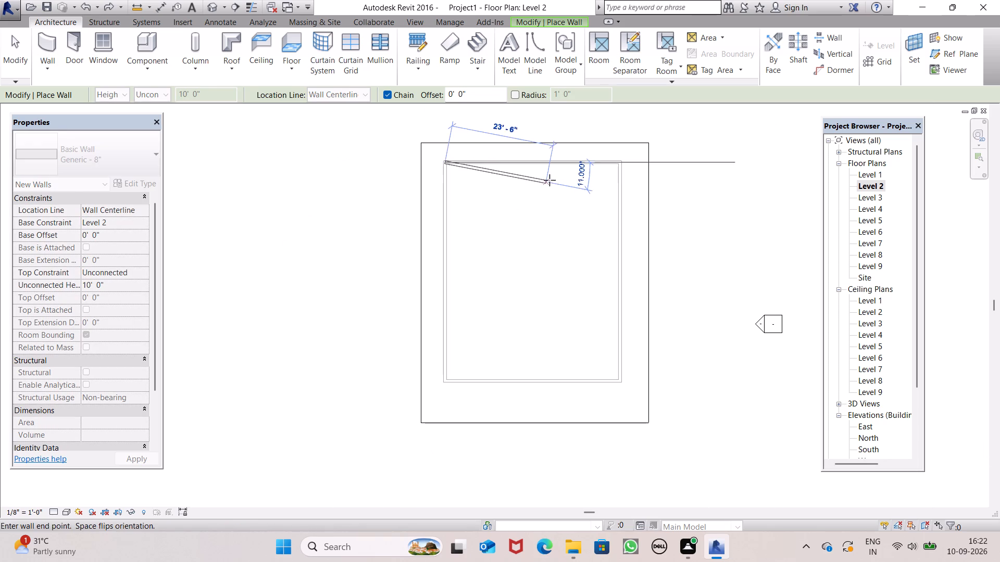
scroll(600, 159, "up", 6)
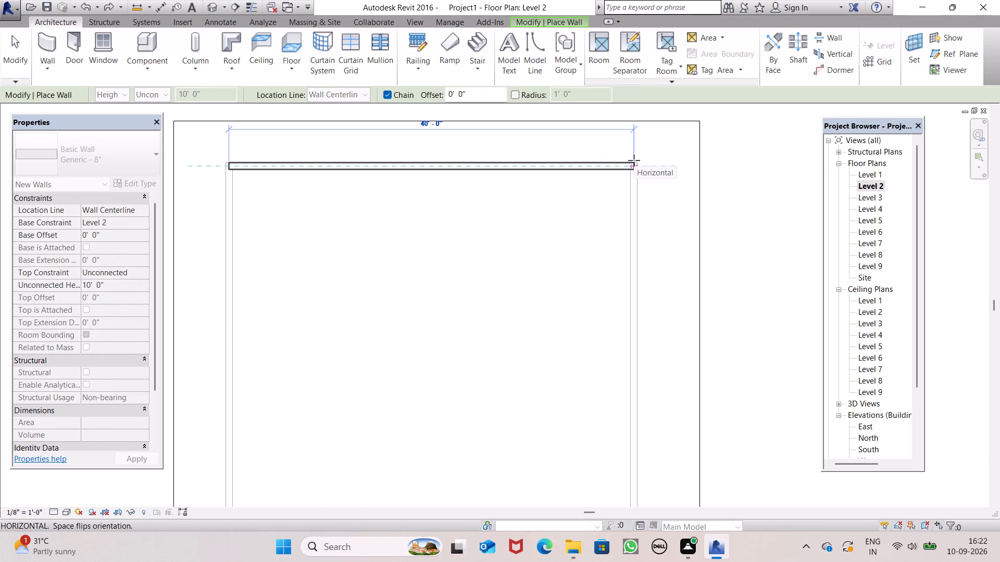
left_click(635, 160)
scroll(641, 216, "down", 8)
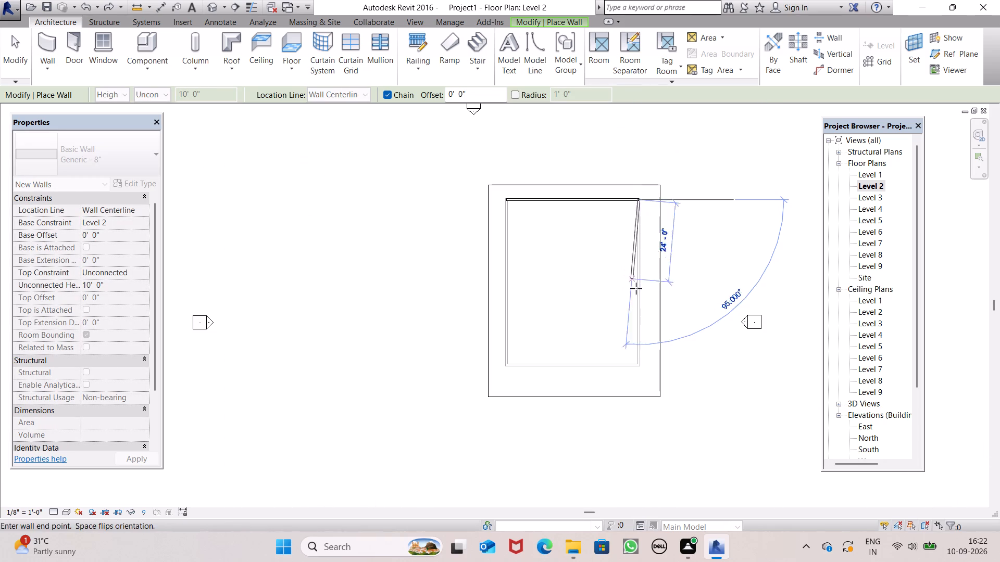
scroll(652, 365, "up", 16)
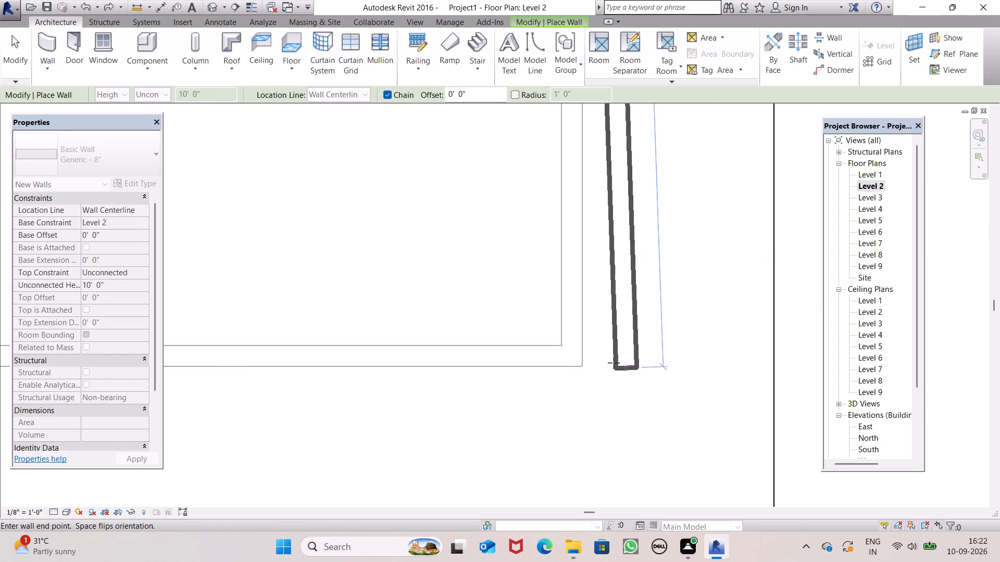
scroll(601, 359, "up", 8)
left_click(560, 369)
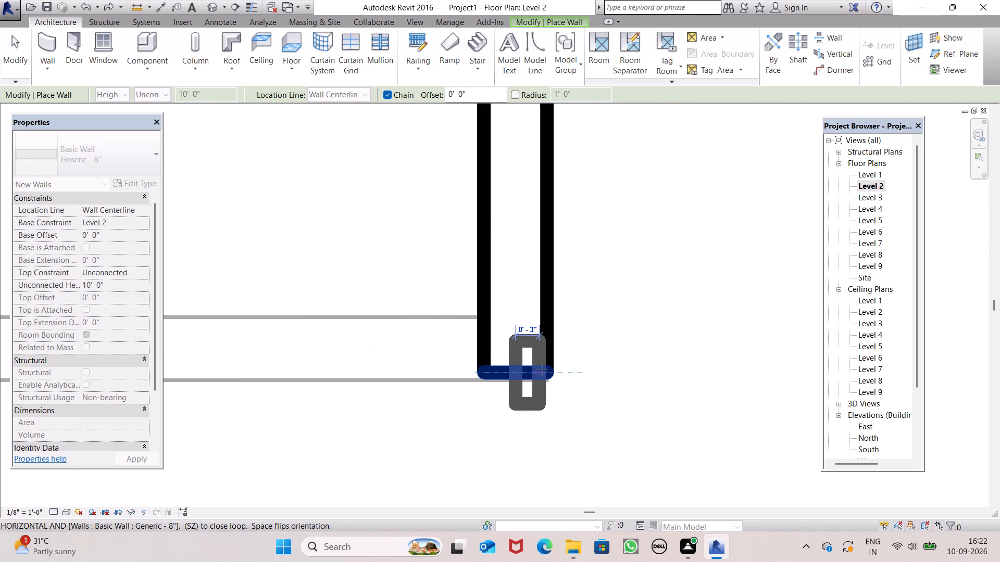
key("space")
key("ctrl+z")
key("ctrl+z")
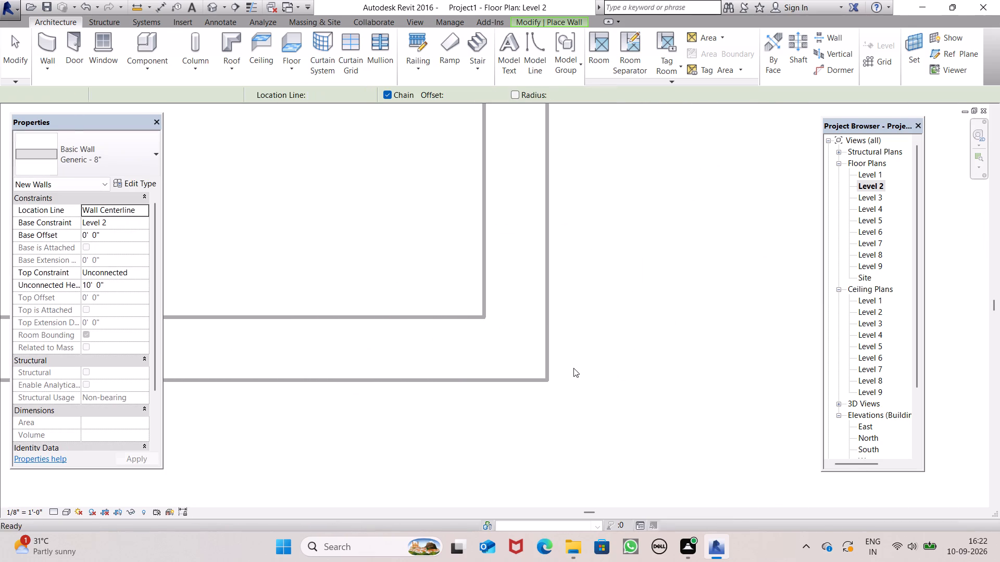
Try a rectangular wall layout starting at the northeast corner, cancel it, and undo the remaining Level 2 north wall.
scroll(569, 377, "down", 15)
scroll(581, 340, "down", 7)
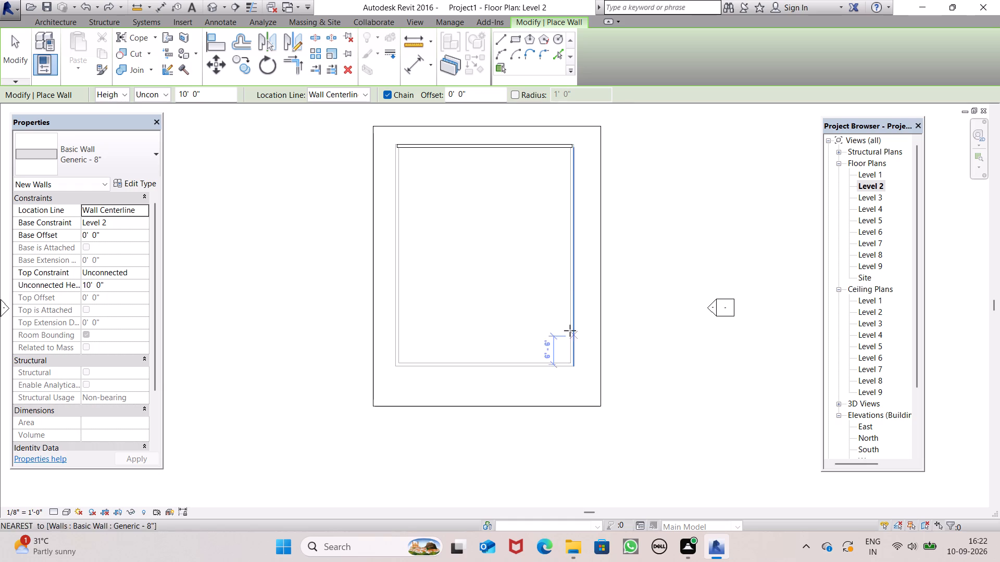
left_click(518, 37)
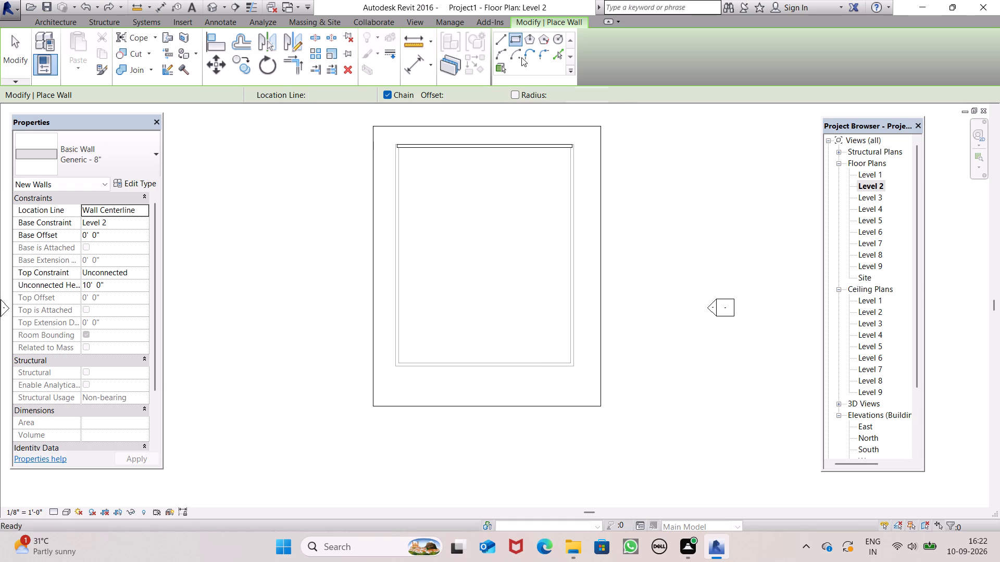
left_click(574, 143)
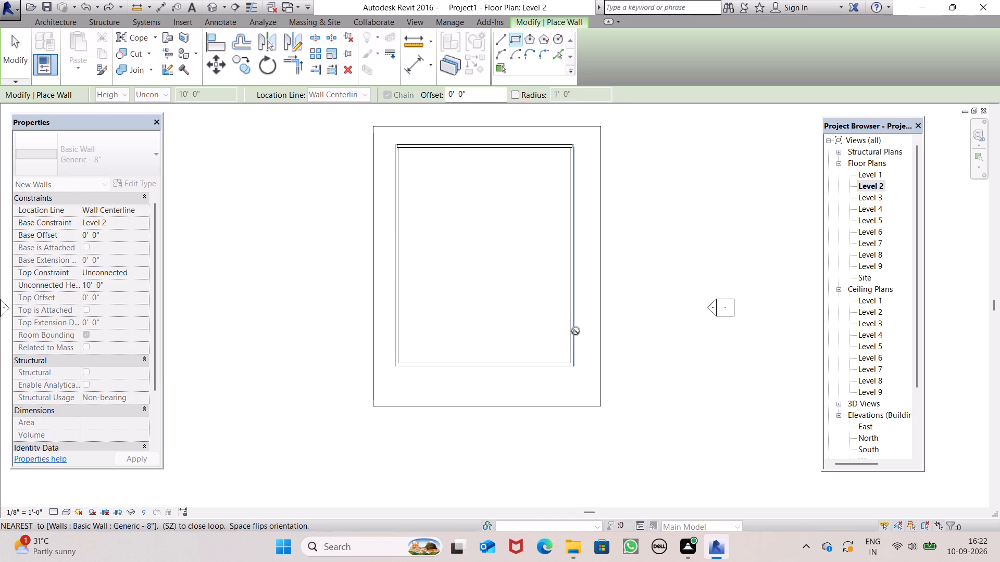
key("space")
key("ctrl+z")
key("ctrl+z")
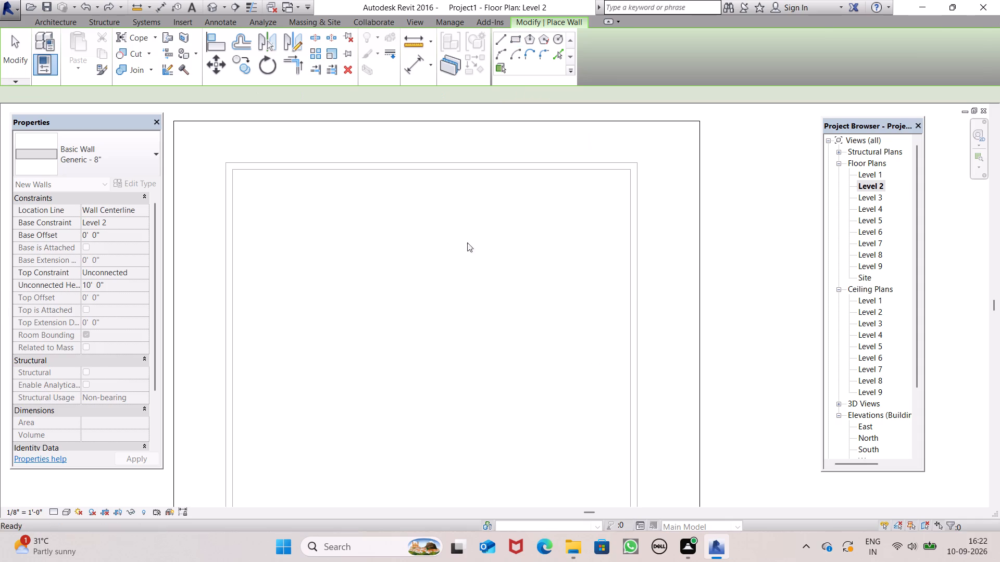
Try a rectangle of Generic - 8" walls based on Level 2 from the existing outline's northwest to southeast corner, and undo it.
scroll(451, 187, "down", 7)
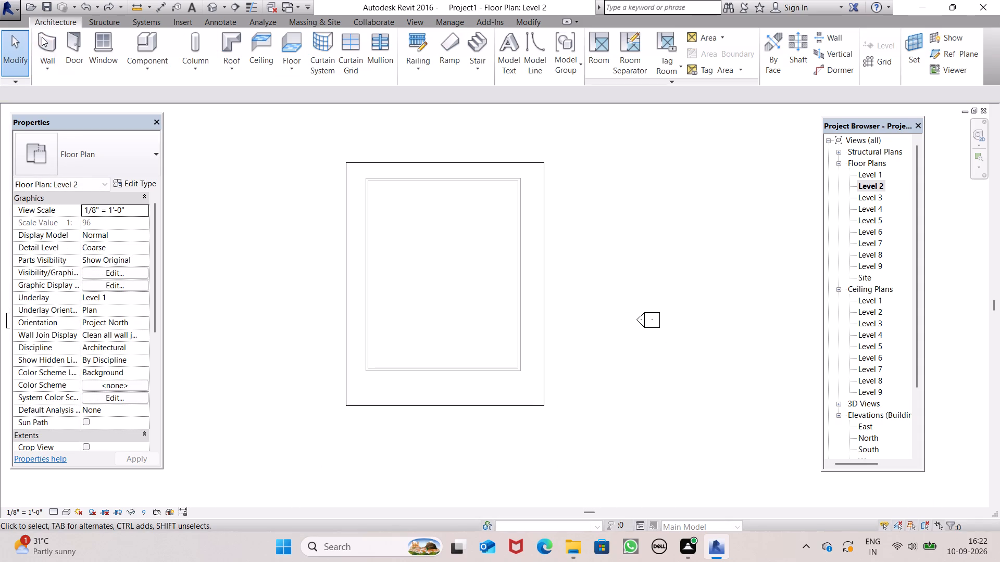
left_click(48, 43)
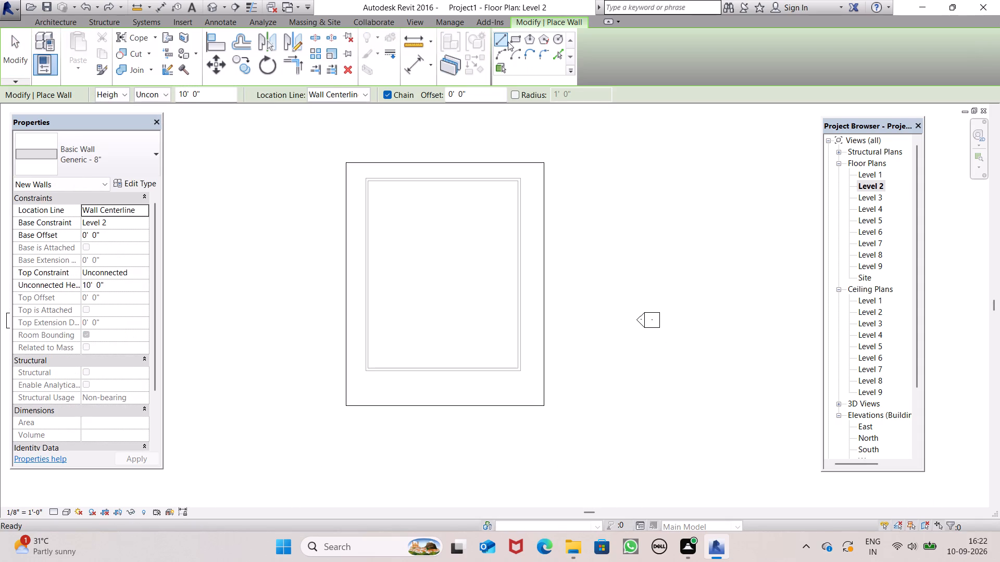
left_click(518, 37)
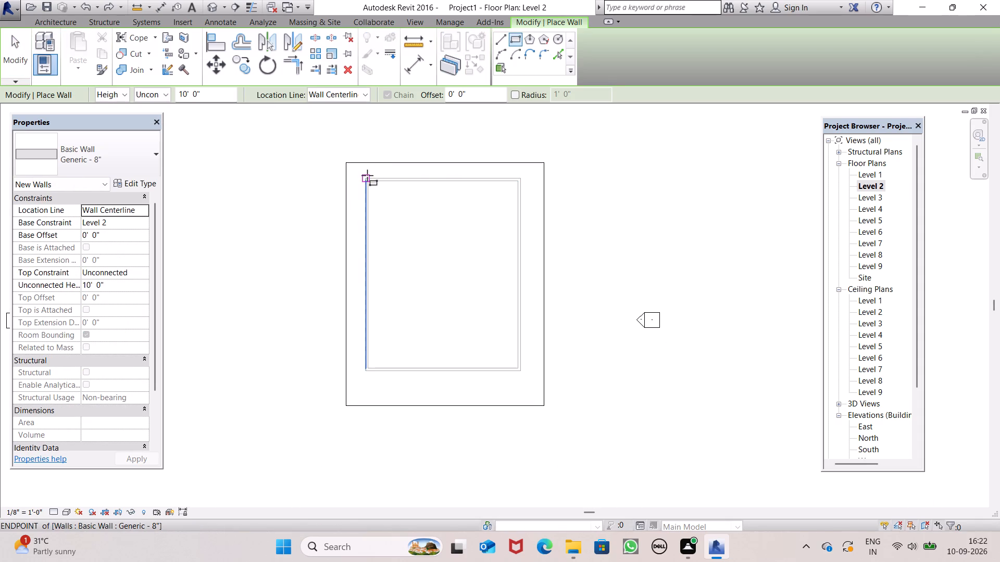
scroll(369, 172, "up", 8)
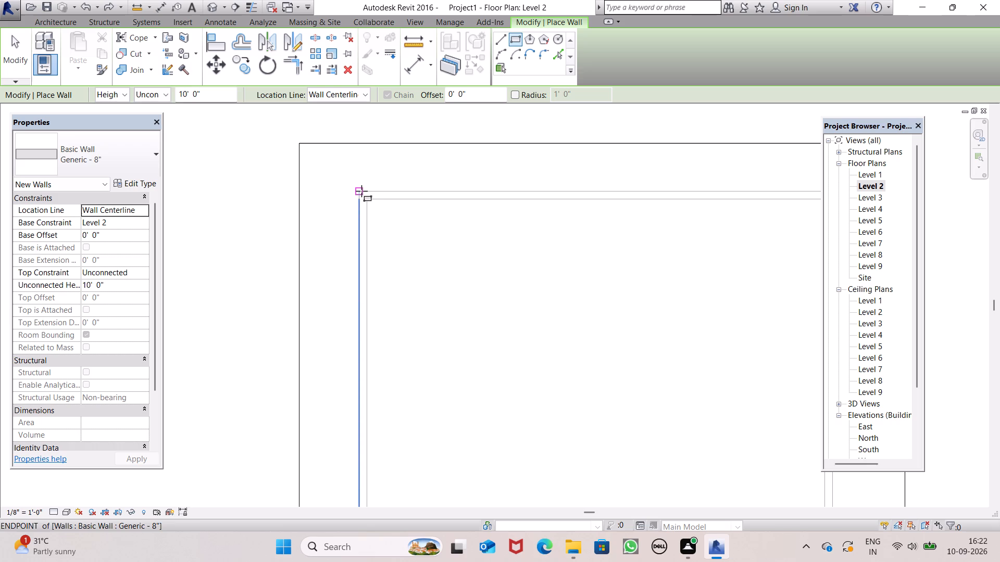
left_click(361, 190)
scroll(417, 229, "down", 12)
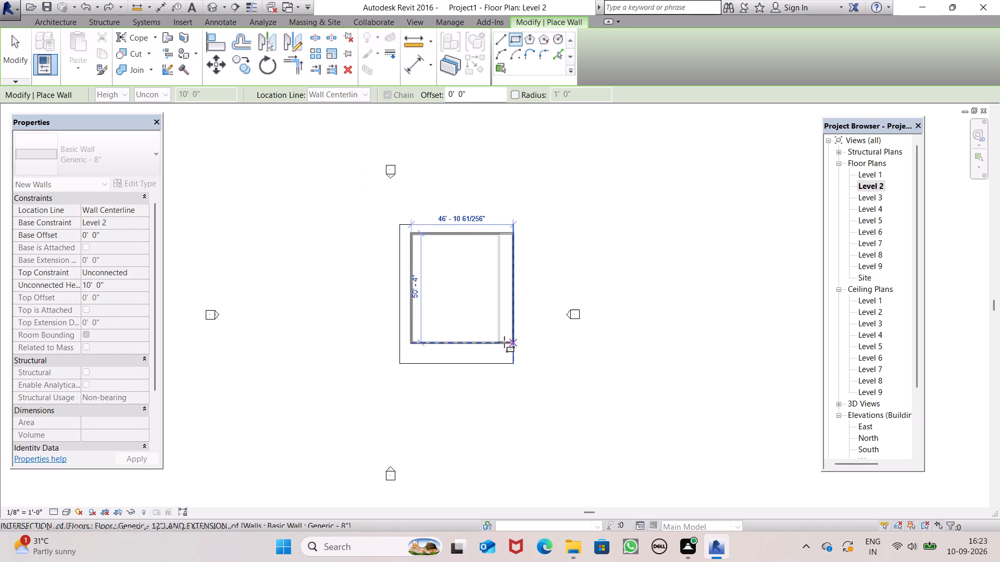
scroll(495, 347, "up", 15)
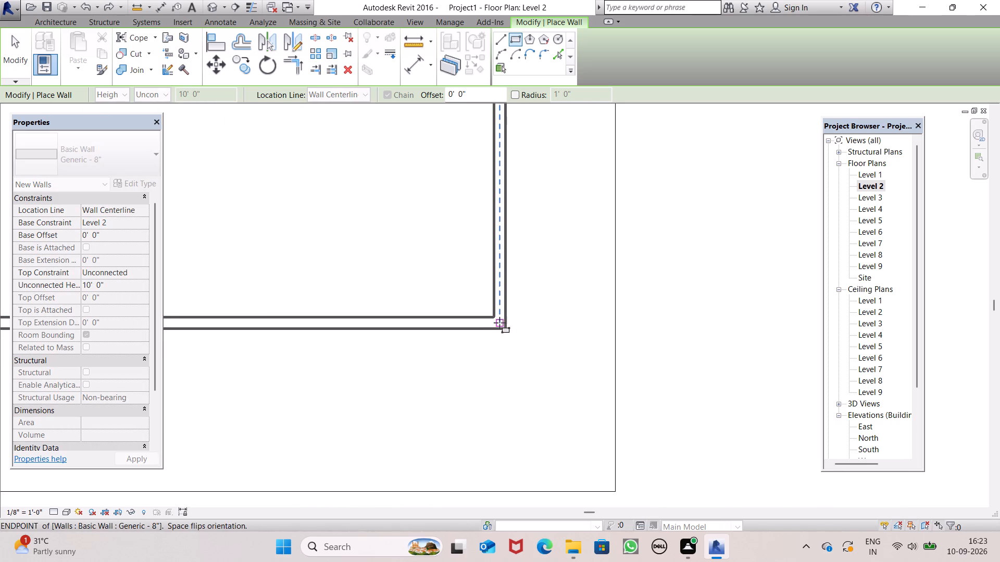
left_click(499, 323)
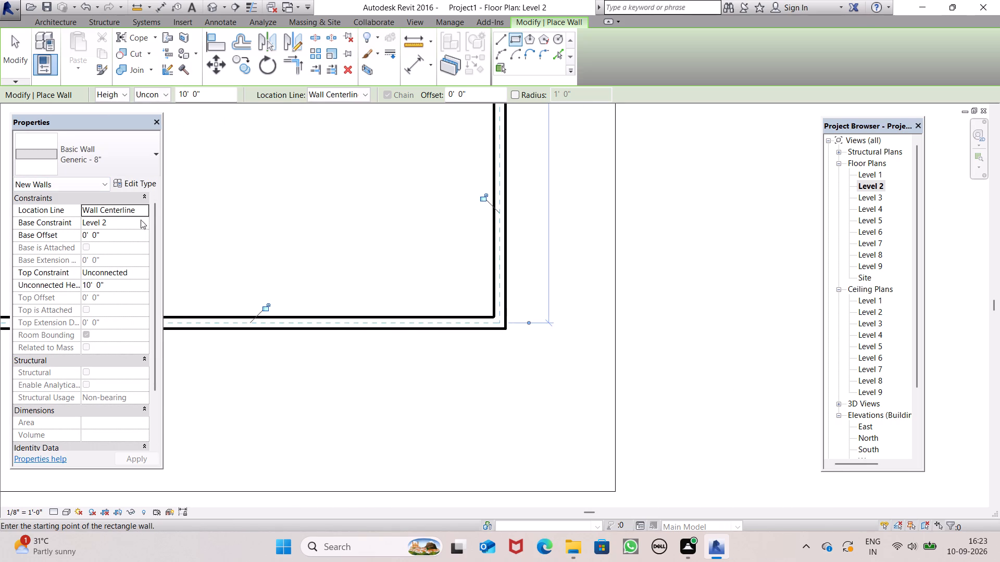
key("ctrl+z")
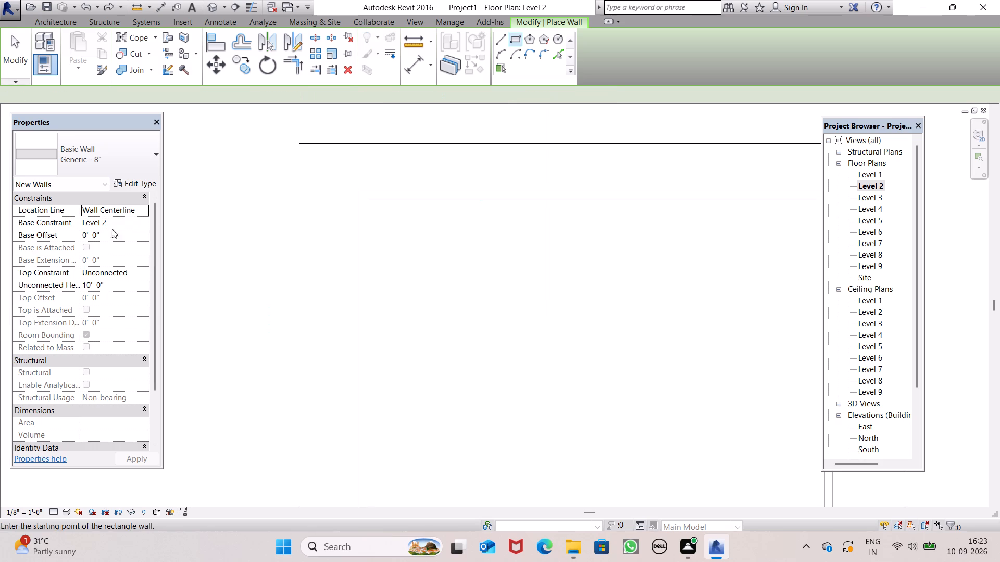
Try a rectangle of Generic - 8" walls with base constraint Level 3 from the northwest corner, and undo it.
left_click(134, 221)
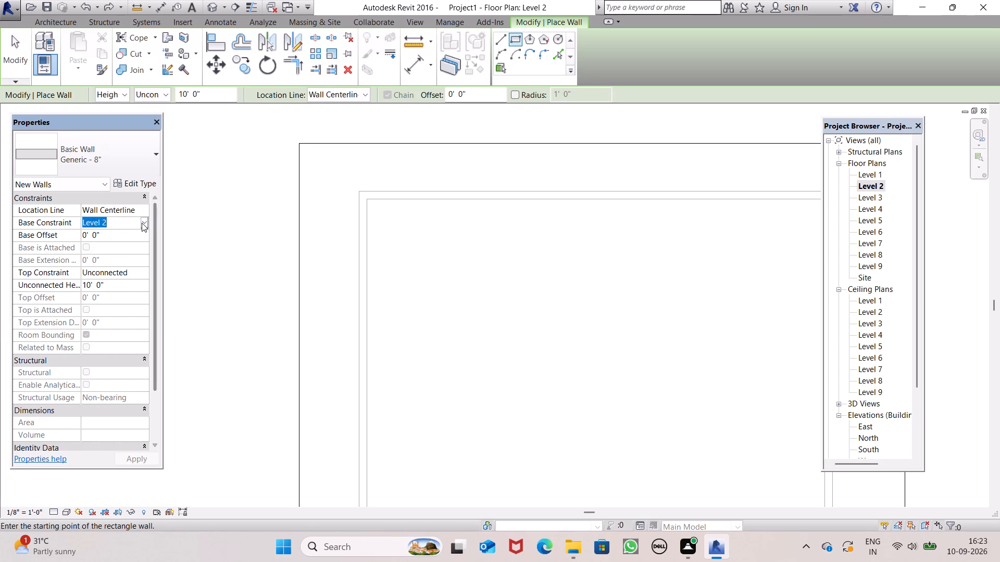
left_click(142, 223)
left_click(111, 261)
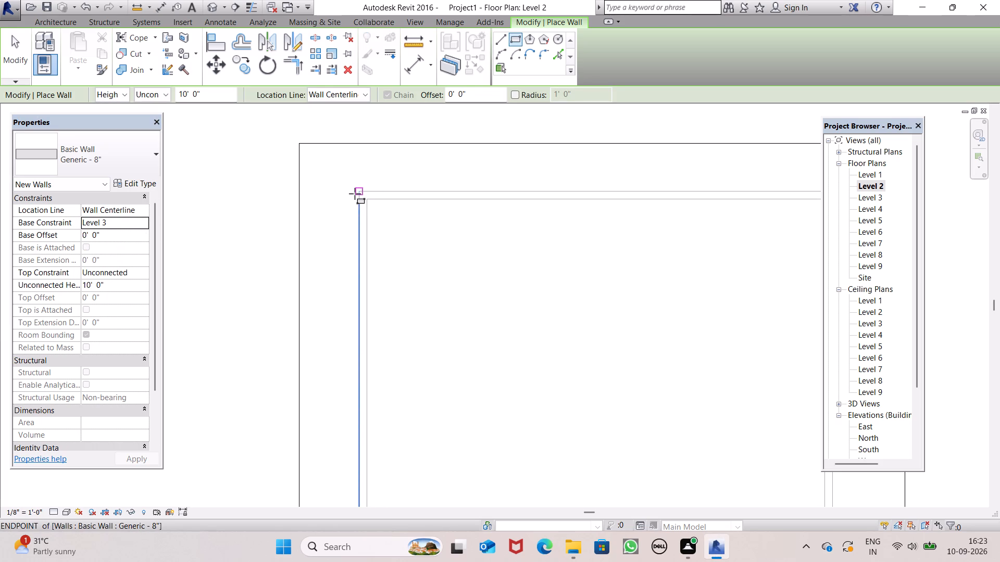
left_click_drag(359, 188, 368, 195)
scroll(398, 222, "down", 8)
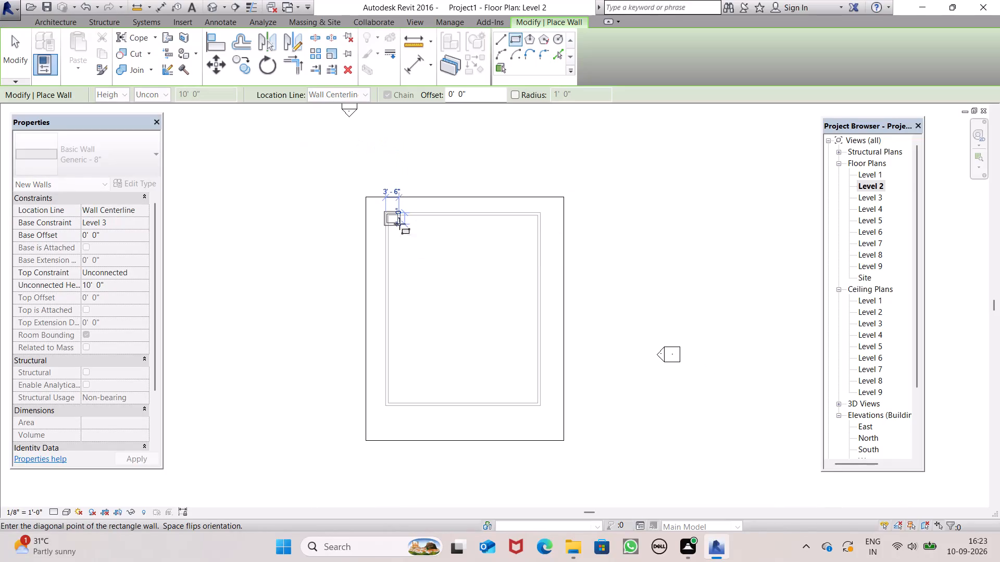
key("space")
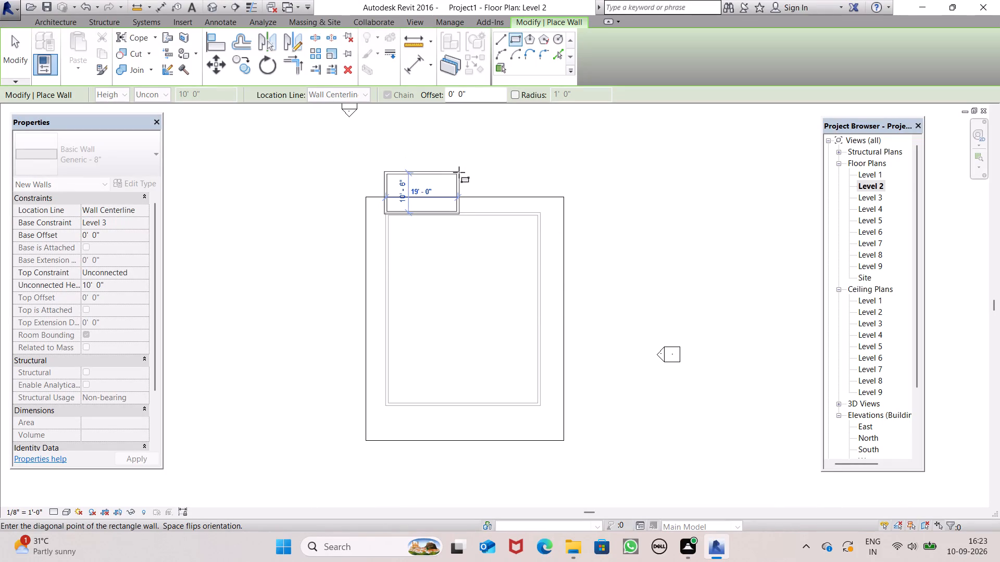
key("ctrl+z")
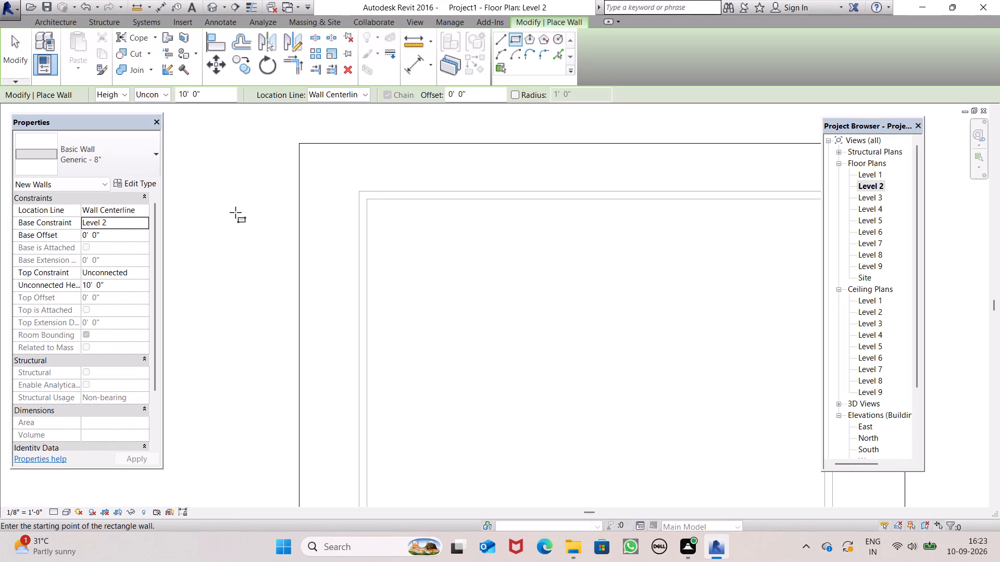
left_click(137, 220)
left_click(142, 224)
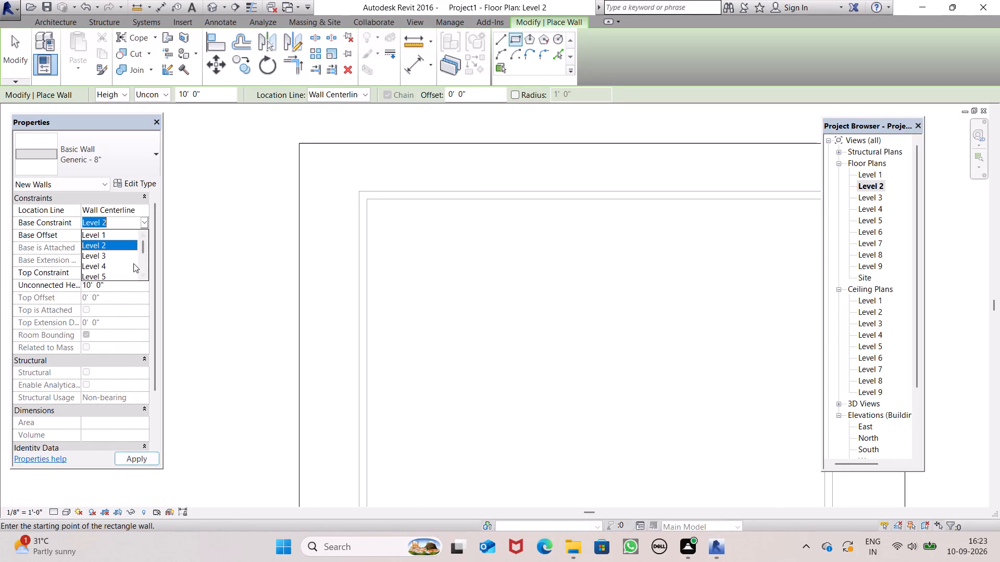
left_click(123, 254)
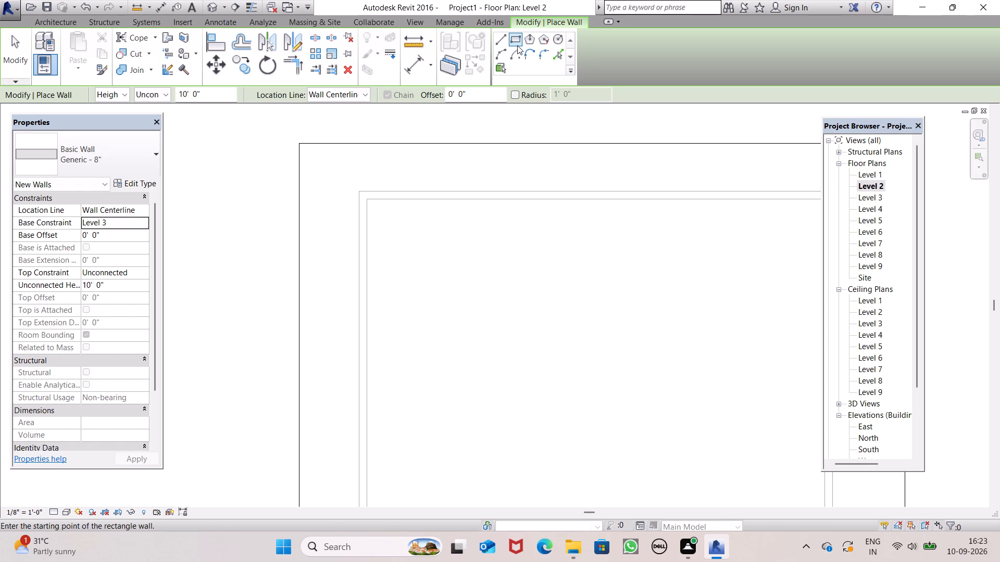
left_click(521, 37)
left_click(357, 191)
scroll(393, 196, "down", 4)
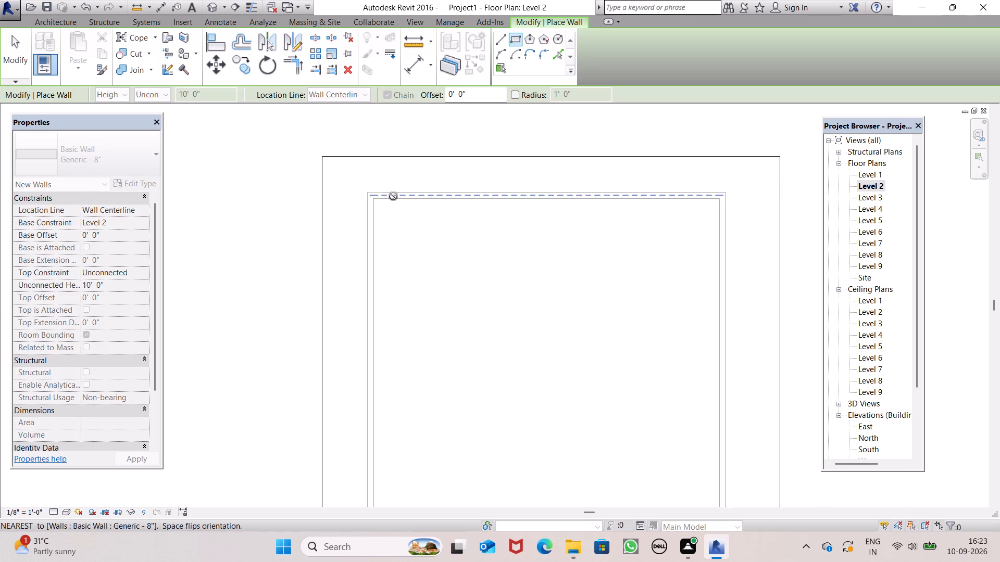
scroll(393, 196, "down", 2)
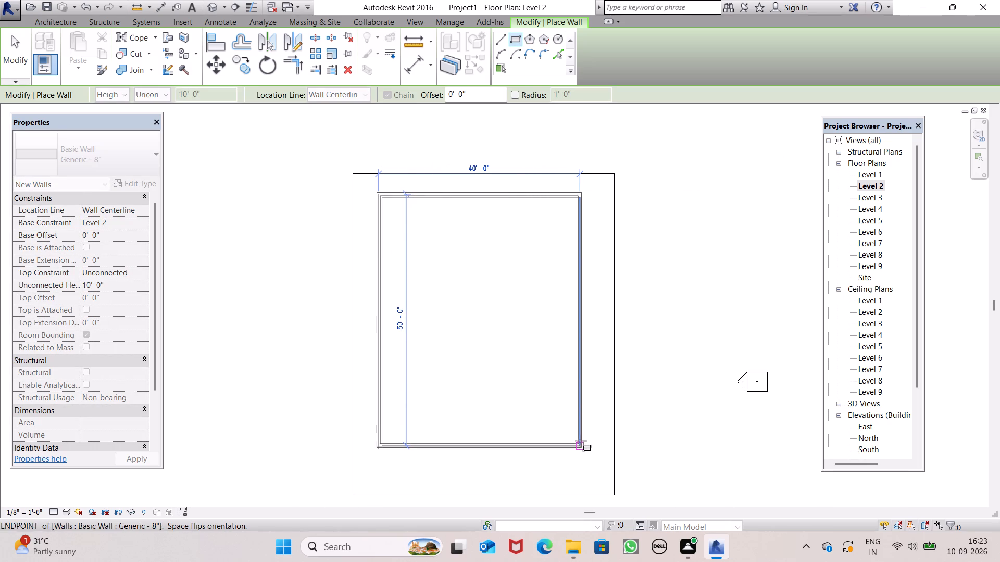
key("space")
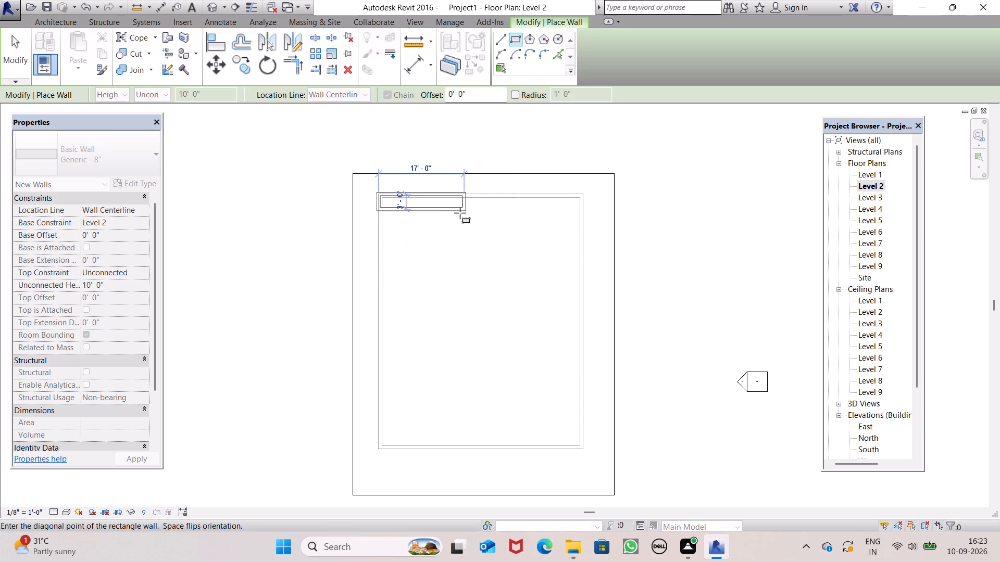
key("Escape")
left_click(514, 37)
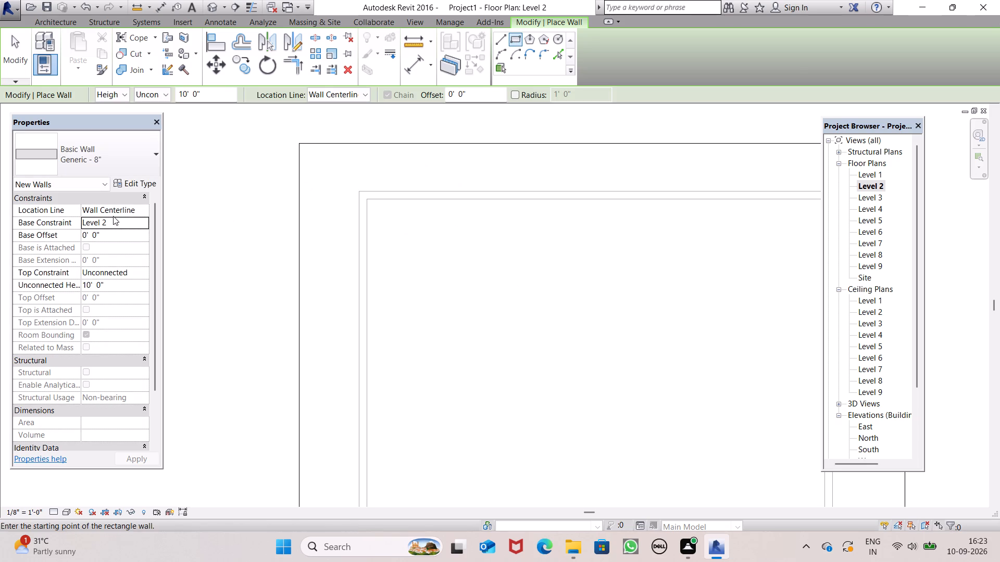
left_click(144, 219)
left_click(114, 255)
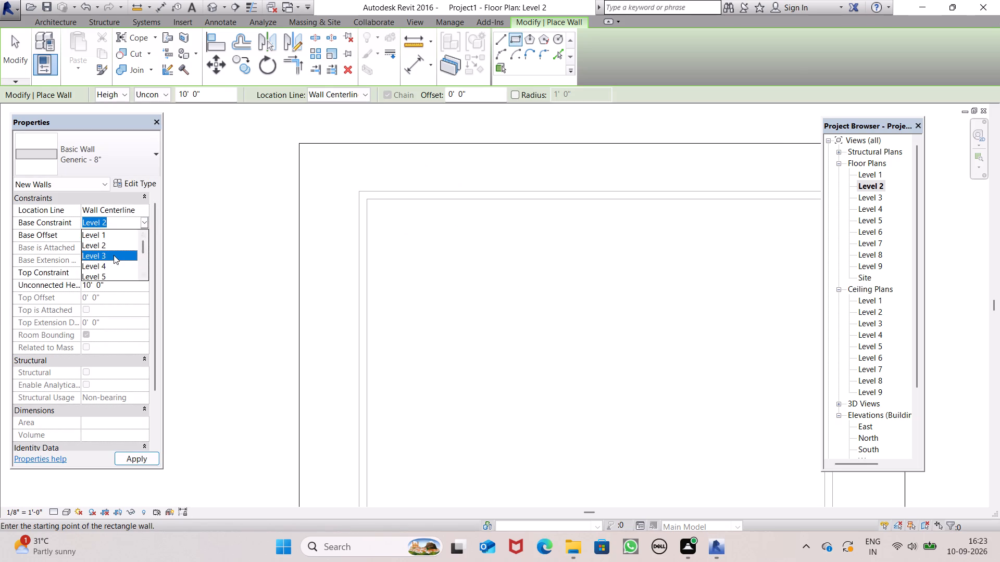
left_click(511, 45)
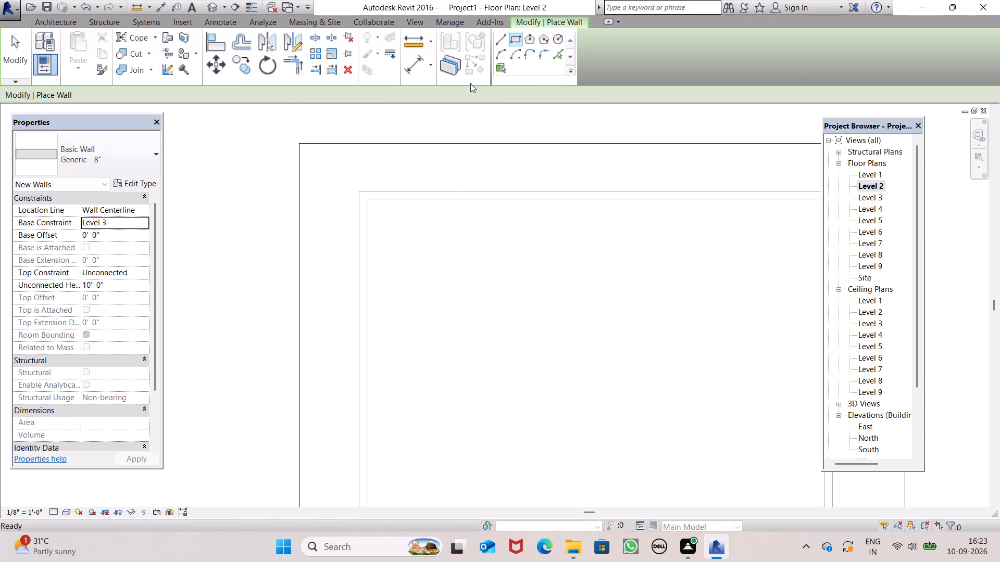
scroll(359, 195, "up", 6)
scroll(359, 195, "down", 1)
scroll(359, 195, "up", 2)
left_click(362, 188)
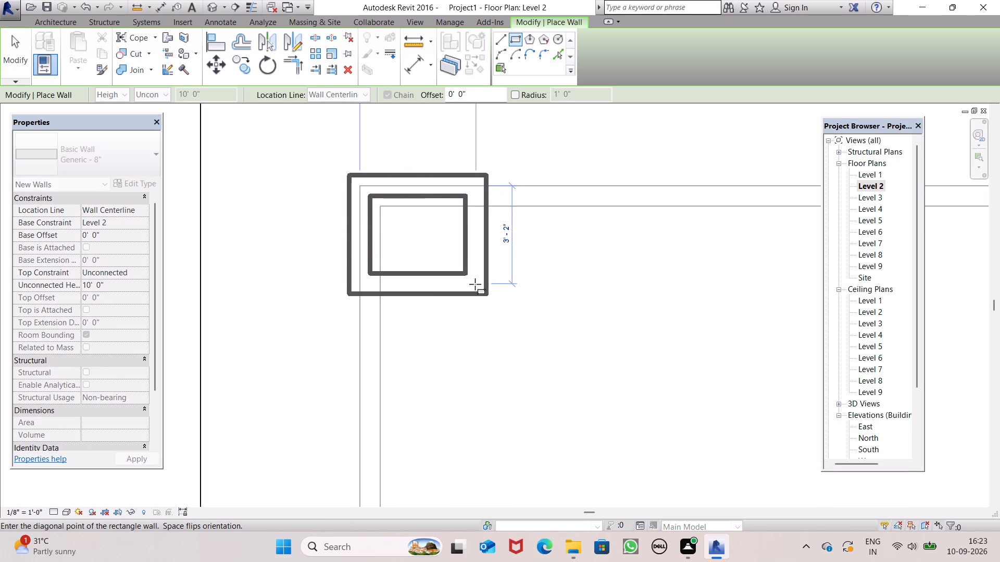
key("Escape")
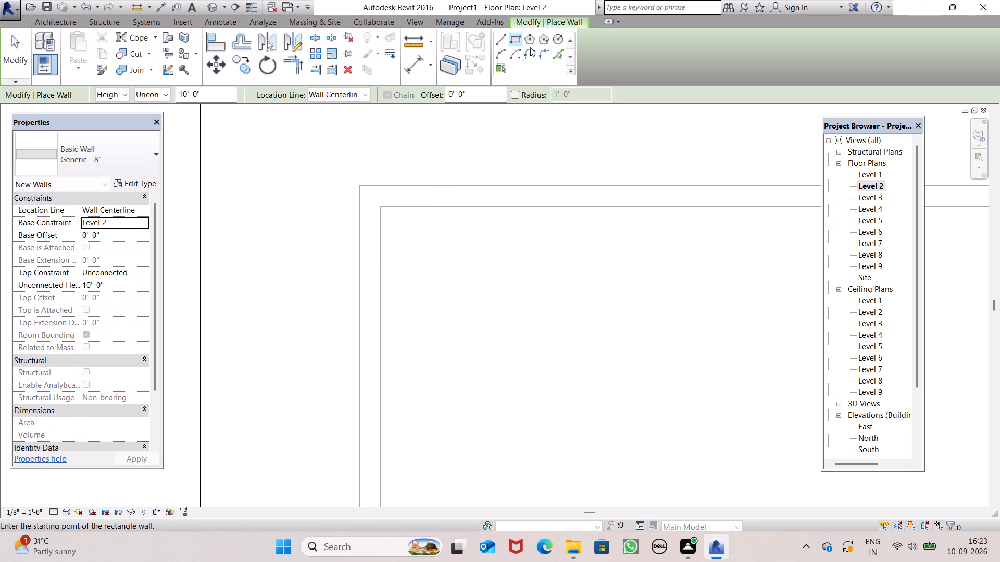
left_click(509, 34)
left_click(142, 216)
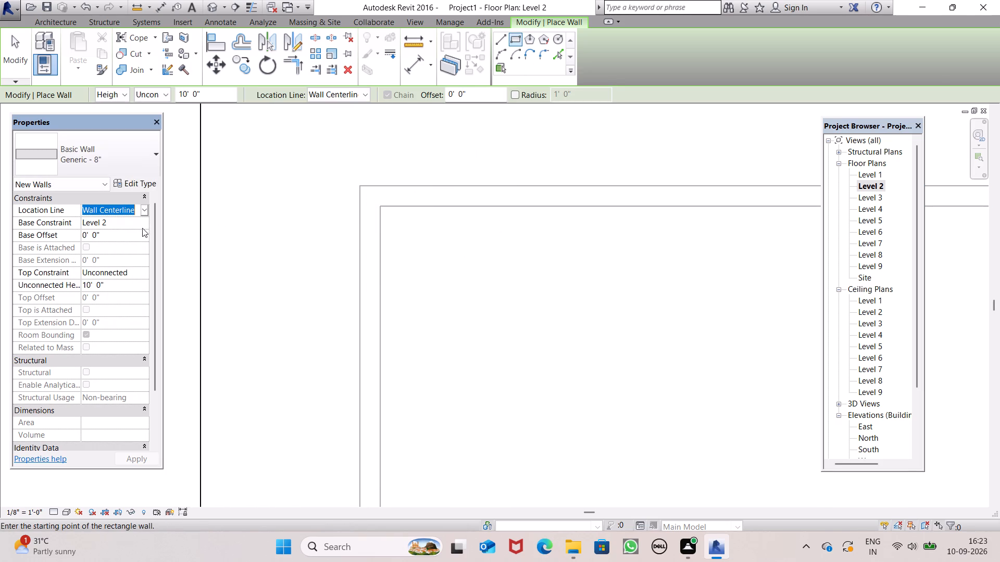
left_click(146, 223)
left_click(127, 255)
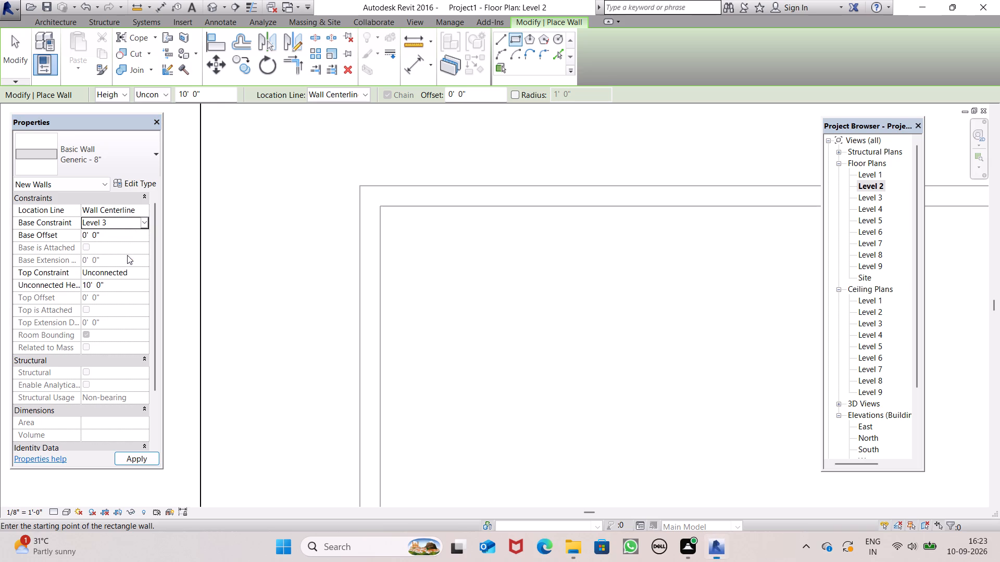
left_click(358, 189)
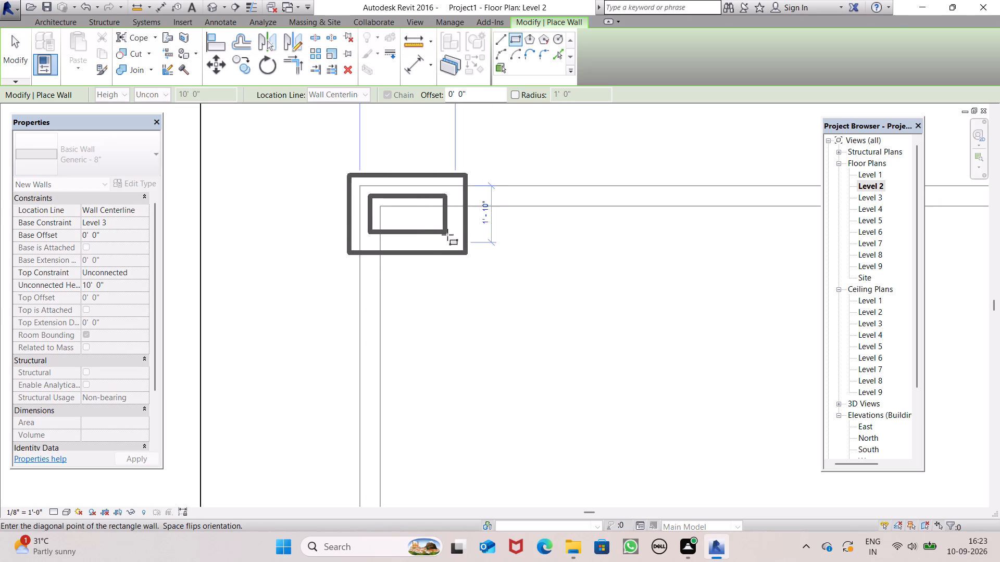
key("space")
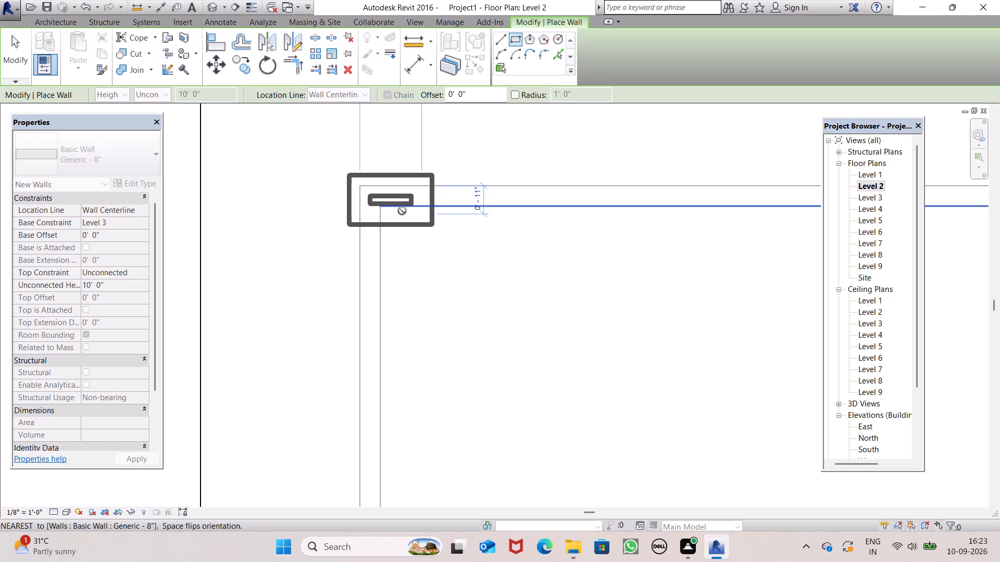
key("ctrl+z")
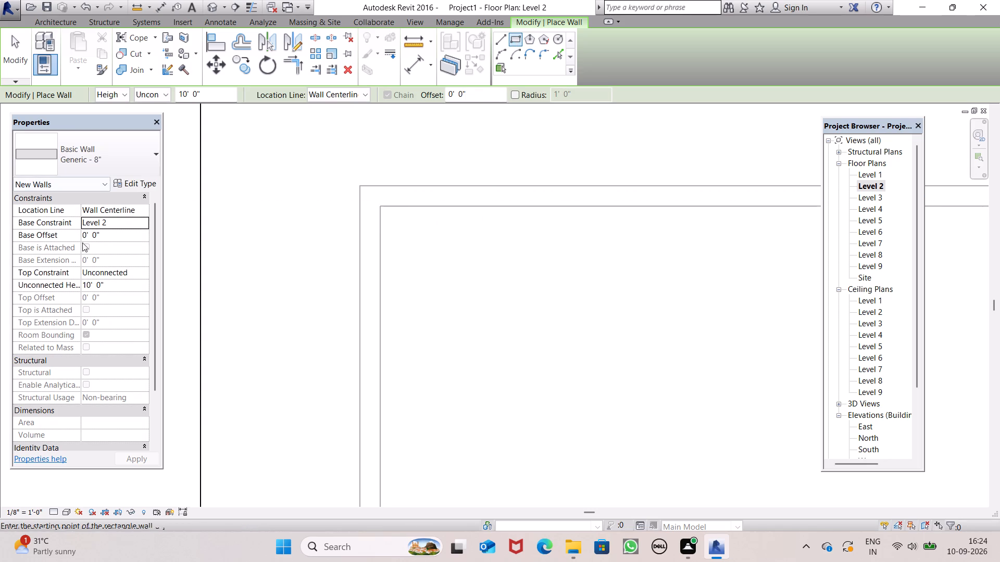
Draw a rectangle of Generic - 8" walls based on Level 2 from the outline's northwest to southeast corner, about 50'-4" north to south.
left_click(107, 222)
left_click(146, 222)
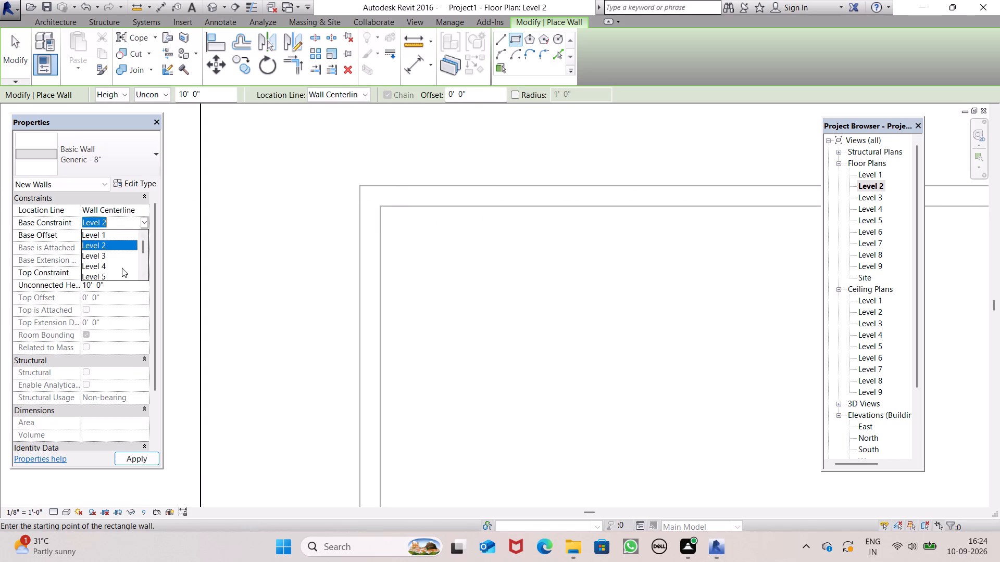
left_click(118, 252)
left_click(516, 40)
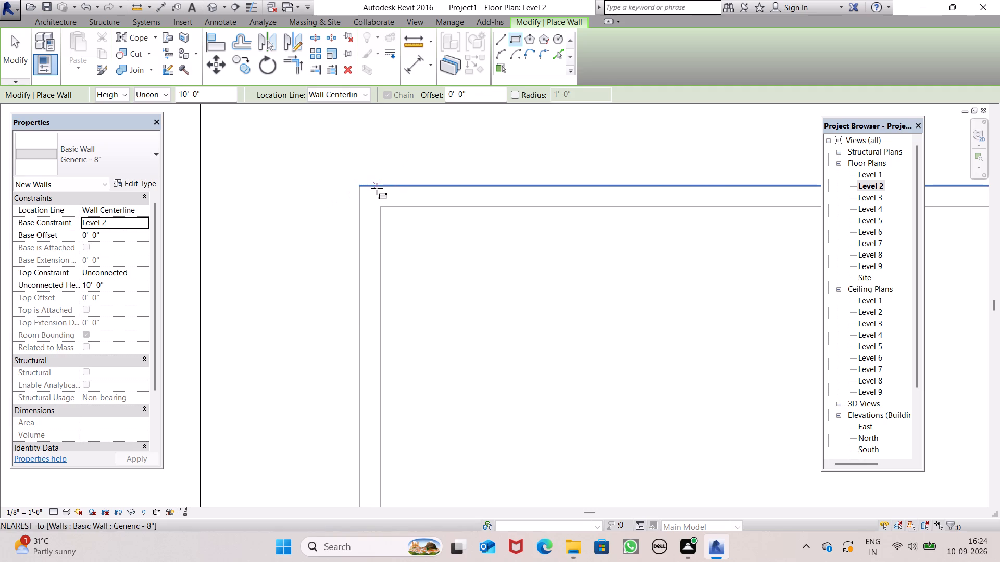
left_click(368, 188)
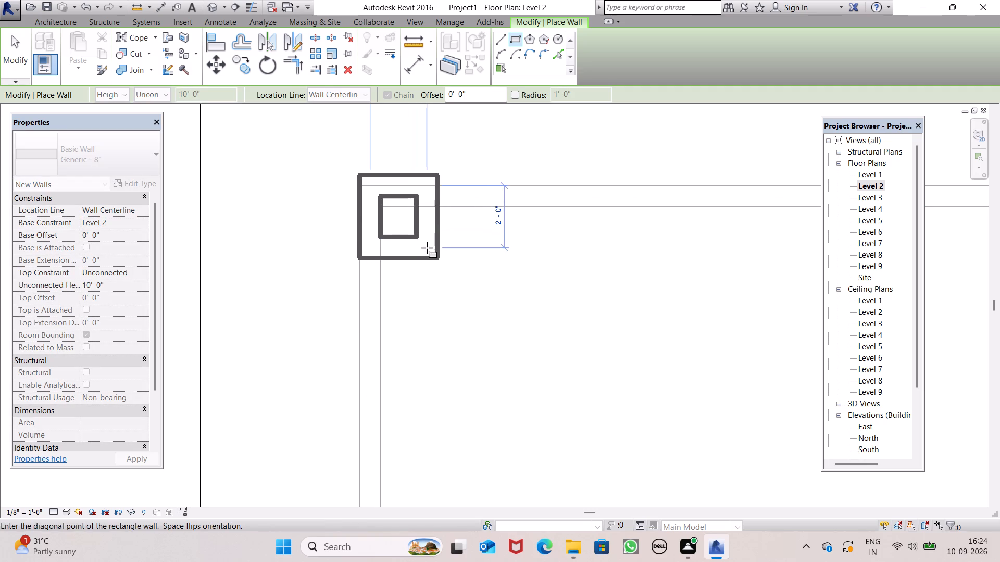
scroll(416, 285, "down", 6)
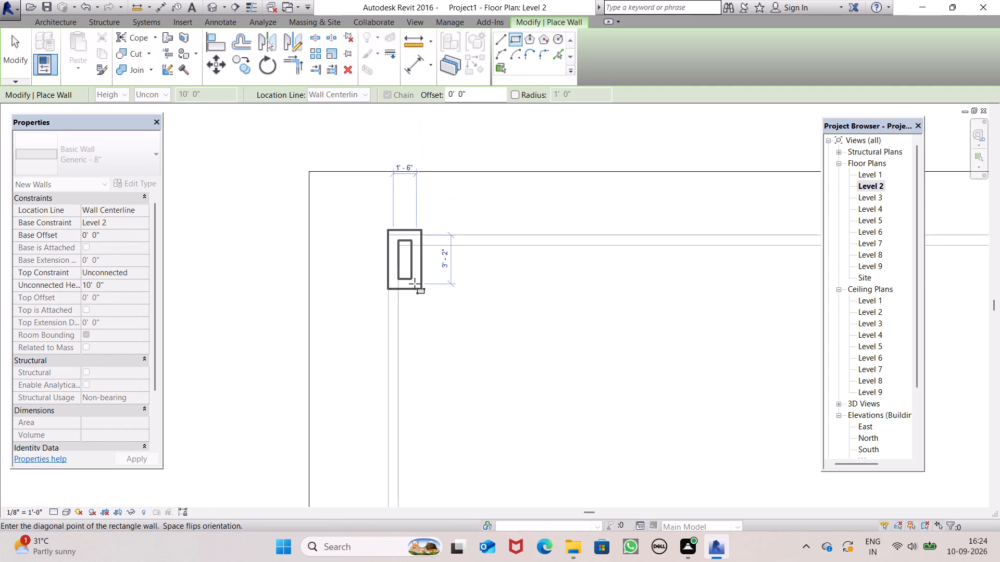
scroll(411, 293, "down", 6)
scroll(389, 236, "down", 9)
scroll(459, 346, "up", 9)
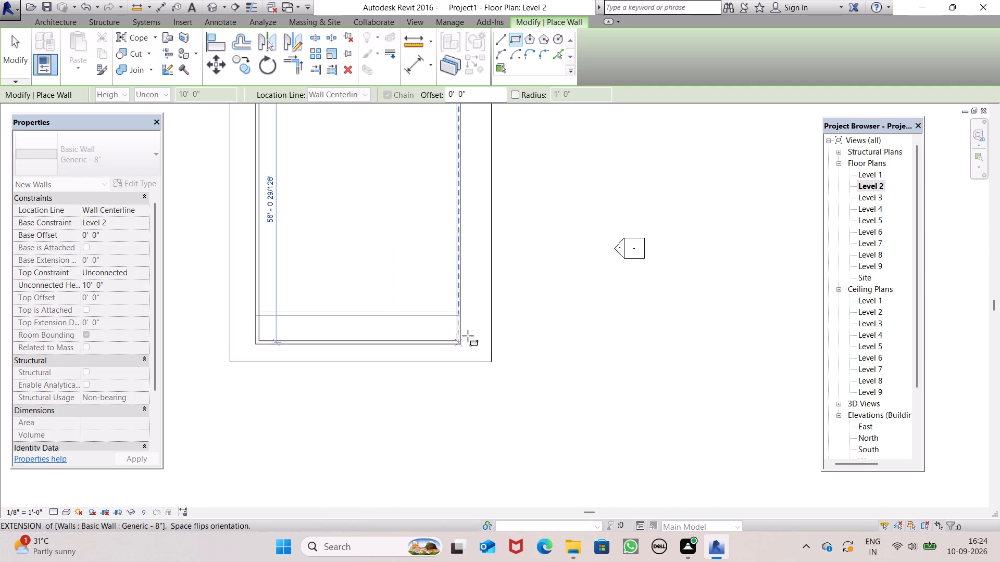
scroll(480, 298, "up", 9)
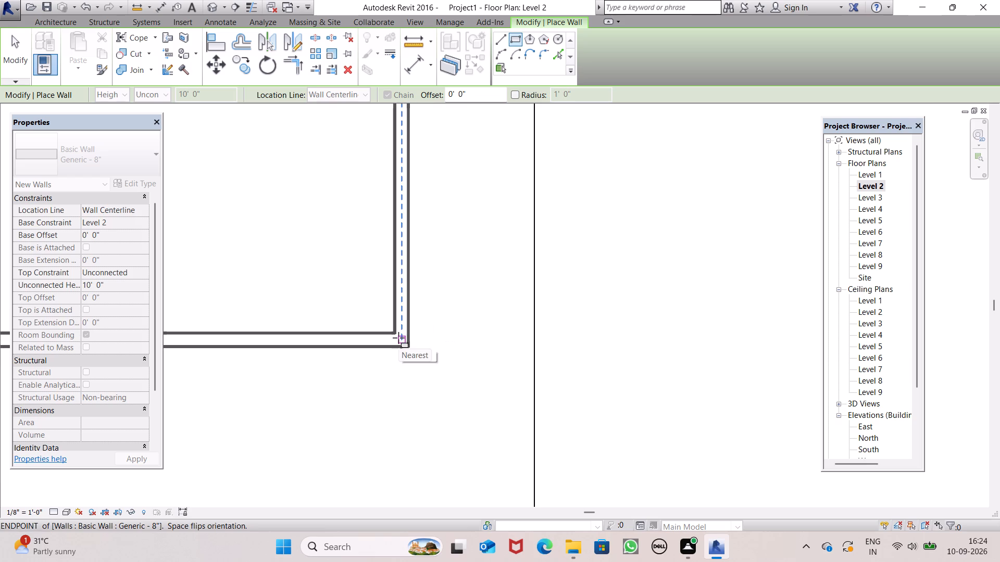
left_click(398, 338)
scroll(507, 255, "down", 9)
scroll(574, 322, "down", 9)
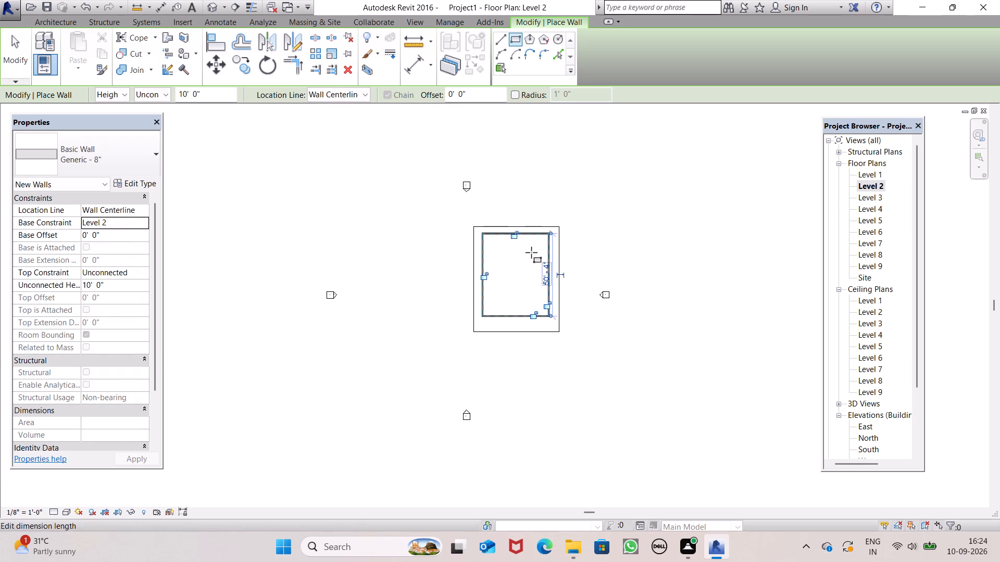
scroll(523, 233, "up", 15)
scroll(636, 176, "down", 1)
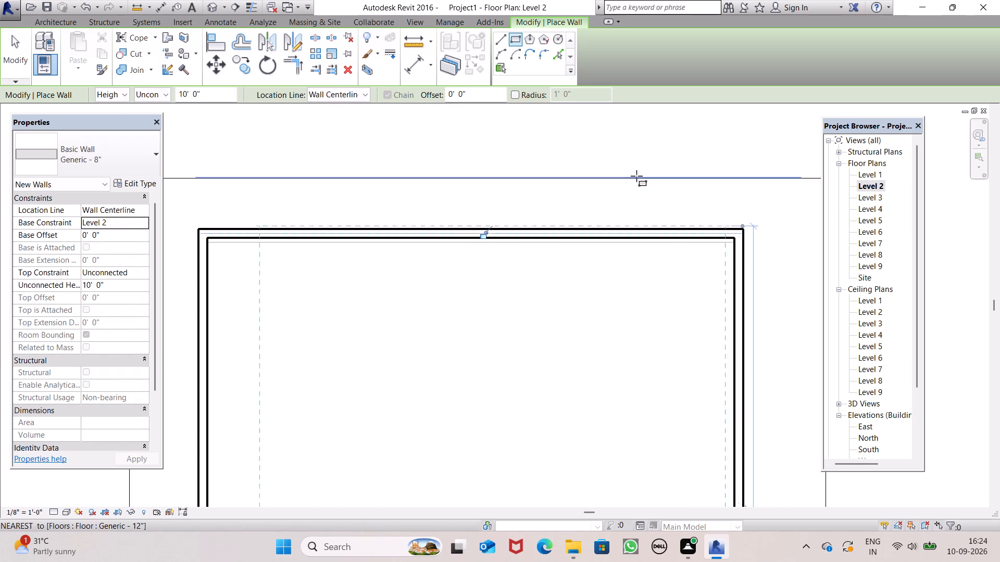
scroll(636, 176, "down", 2)
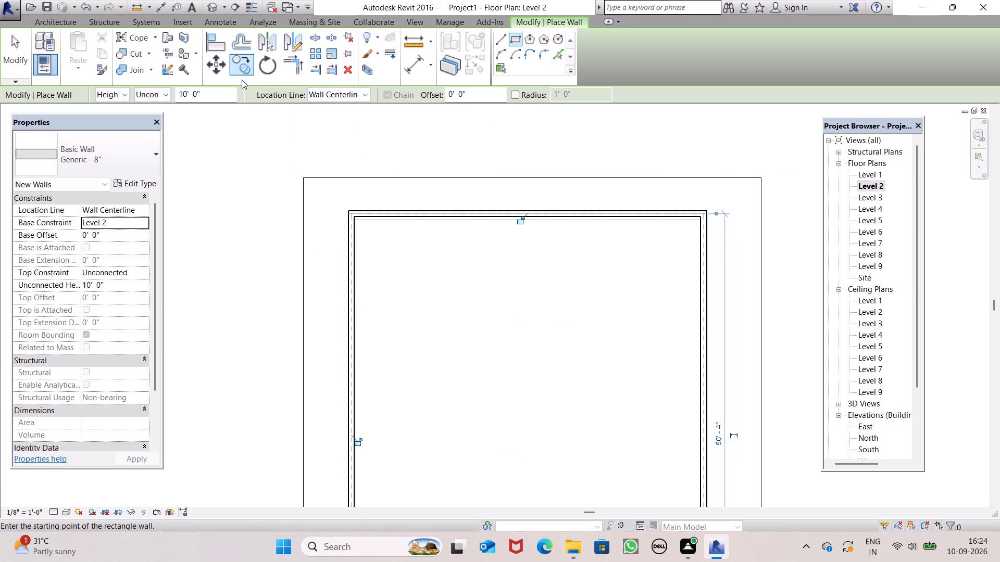
scroll(242, 80, "down", 7)
scroll(541, 146, "down", 7)
Start a Generic - 12" roof by footprint on Level 2, try to finish its empty sketch, and continue sketching.
key("Return")
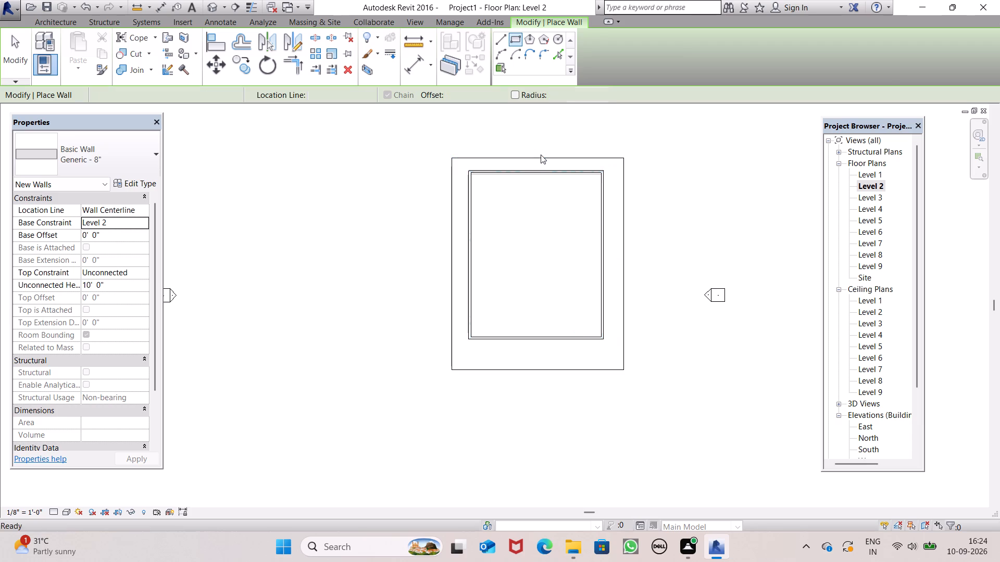
left_click(502, 69)
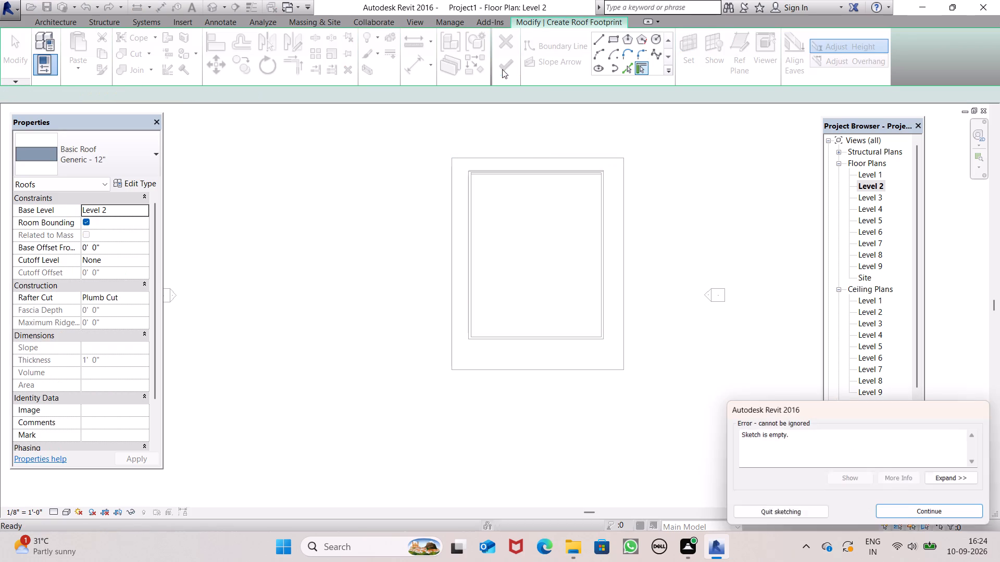
left_click(924, 506)
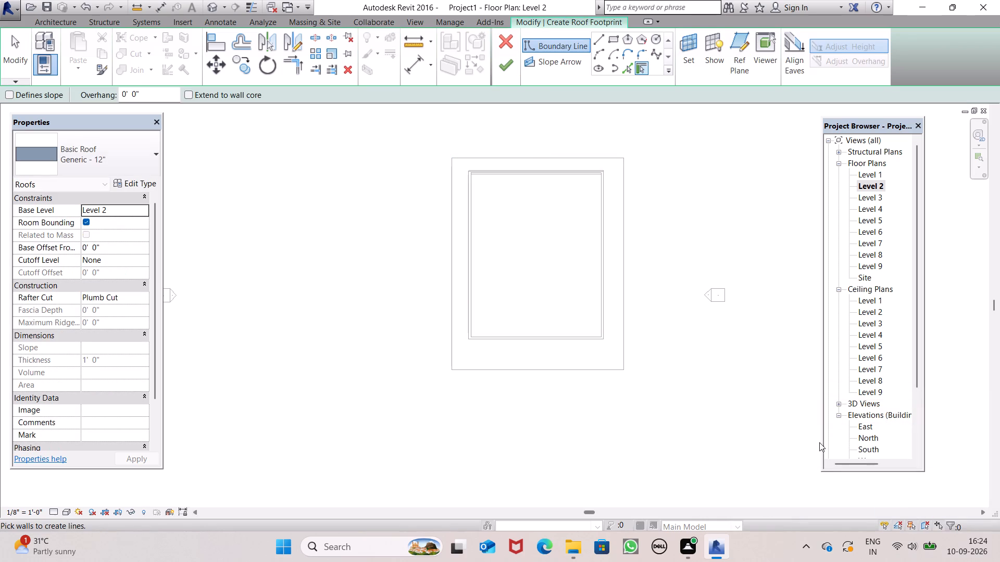
Examine the two storeys of walls and their slabs from several angles in the 3D view.
left_click(215, 7)
scroll(194, 125, "down", 3)
scroll(395, 251, "up", 6)
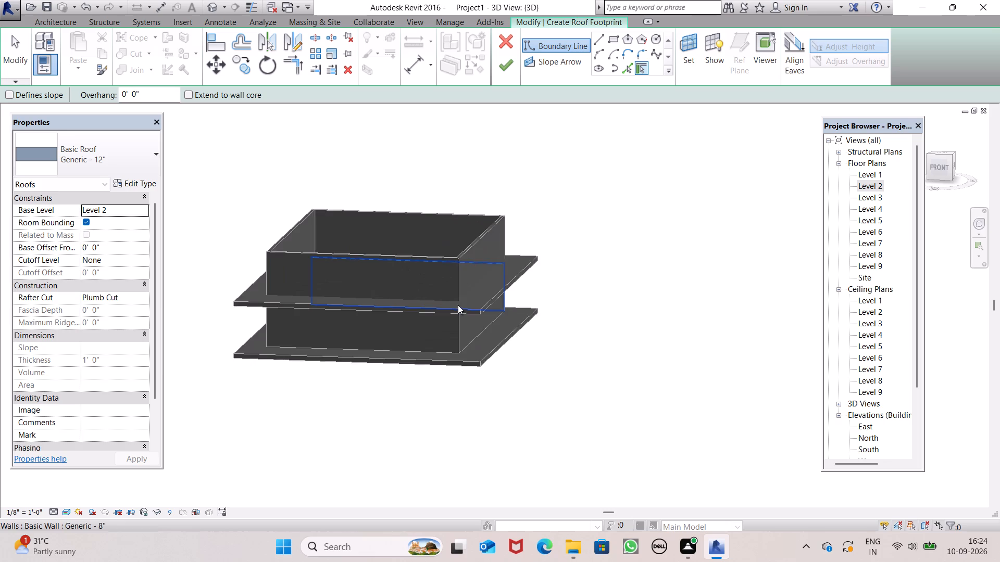
scroll(458, 305, "up", 7)
scroll(575, 296, "down", 4)
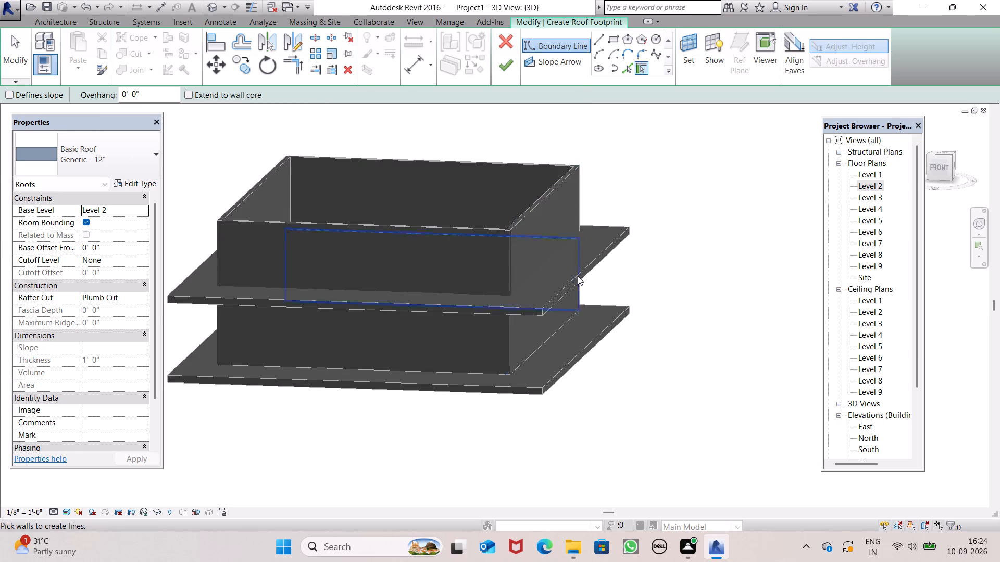
middle_click_drag(570, 276, 514, 244)
middle_click_drag(546, 277, 464, 277, "shift")
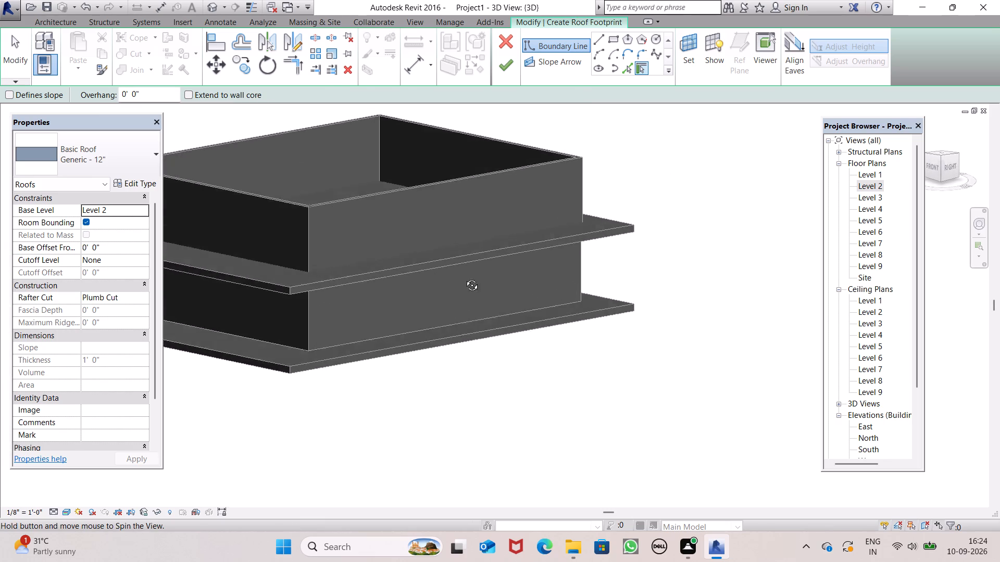
middle_click_drag(464, 277, 553, 293, "shift")
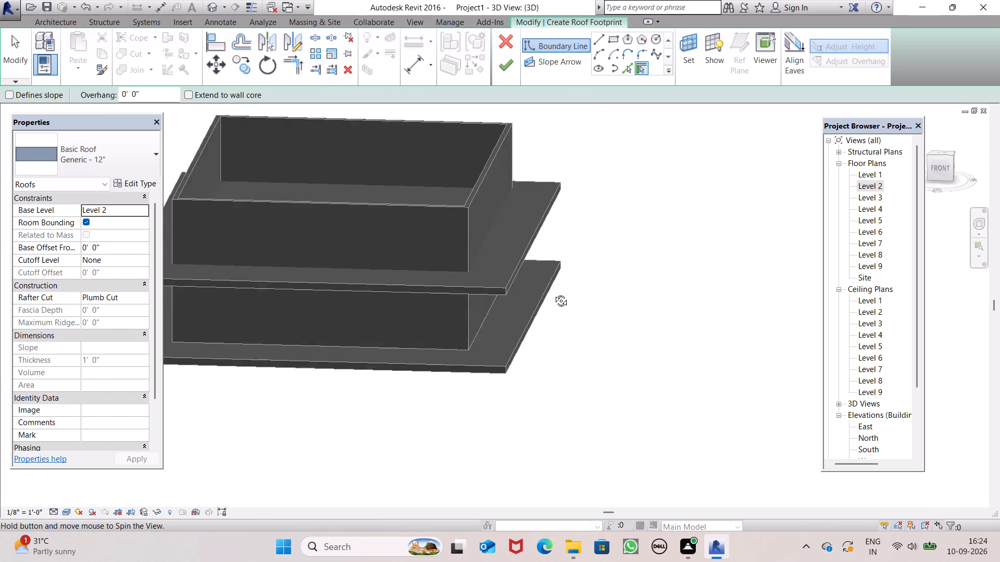
middle_click_drag(553, 293, 569, 283, "shift")
scroll(671, 254, "down", 5)
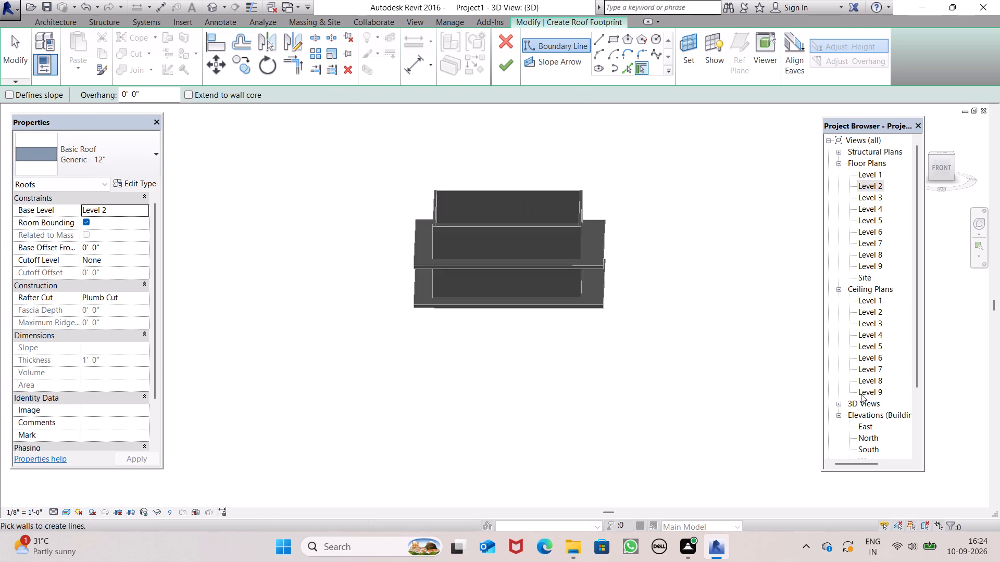
Open the East elevation, try to finish the empty roof footprint sketch, and quit sketching.
double_click(856, 427)
left_click(865, 420)
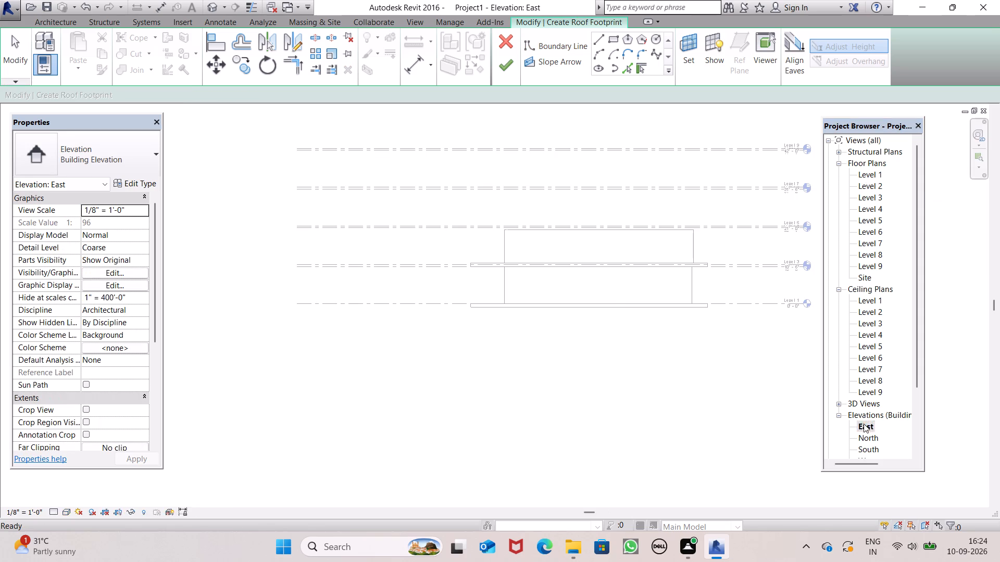
left_click(864, 424)
scroll(615, 212, "up", 6)
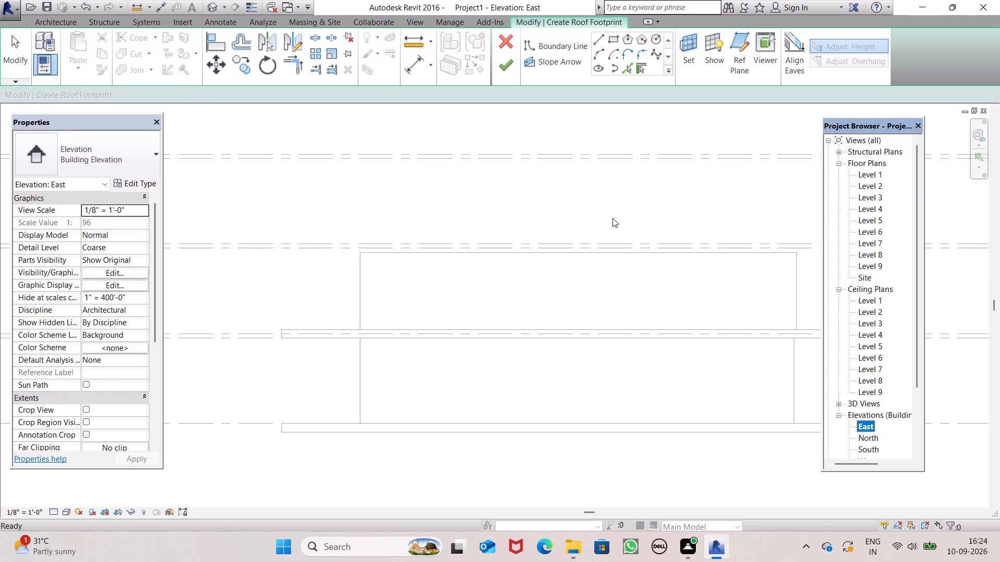
scroll(524, 241, "down", 4)
scroll(472, 239, "up", 2)
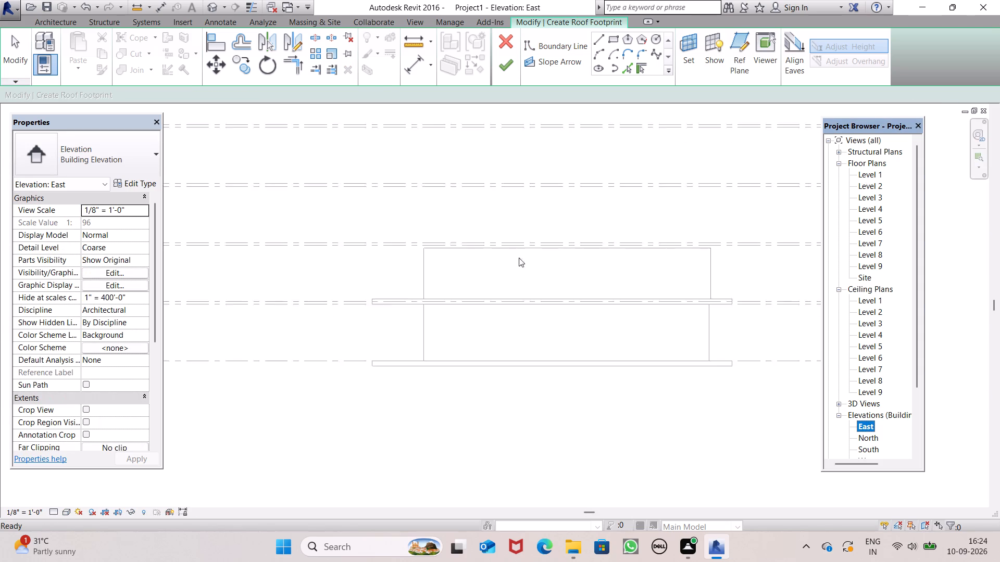
scroll(519, 258, "up", 4)
left_click(569, 242)
double_click(569, 242)
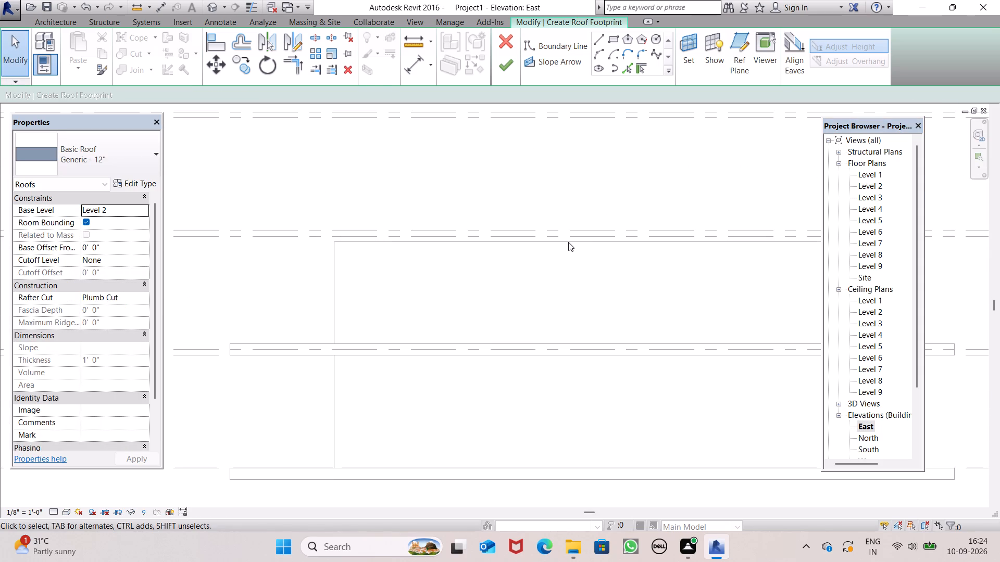
scroll(558, 249, "down", 5)
left_click(505, 66)
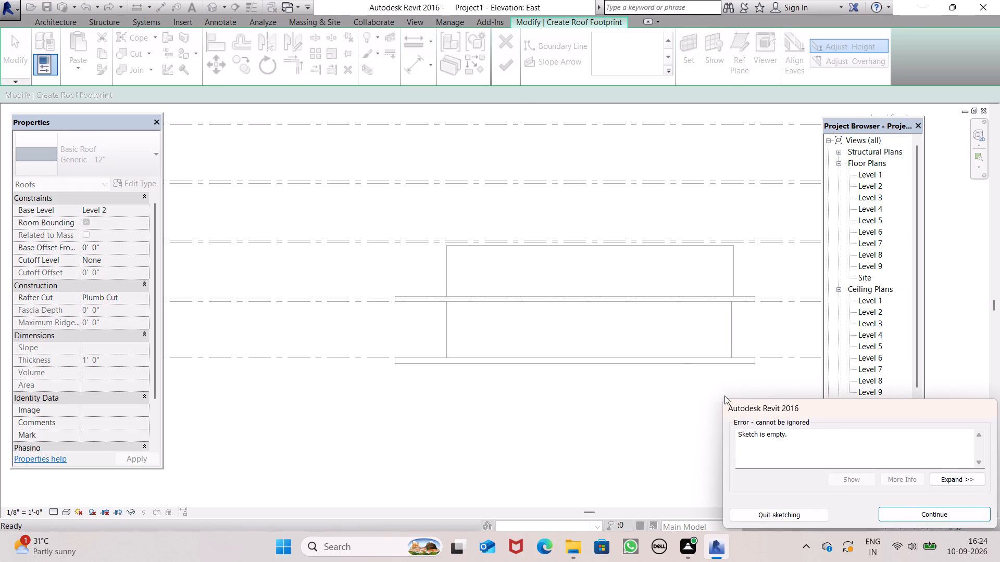
left_click(932, 517)
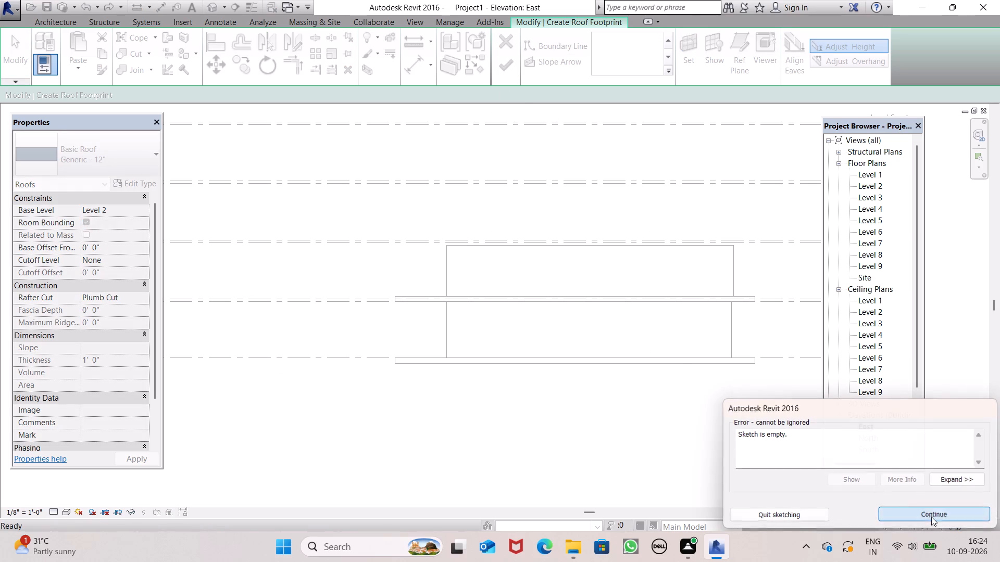
scroll(591, 238, "down", 8)
left_click(507, 71)
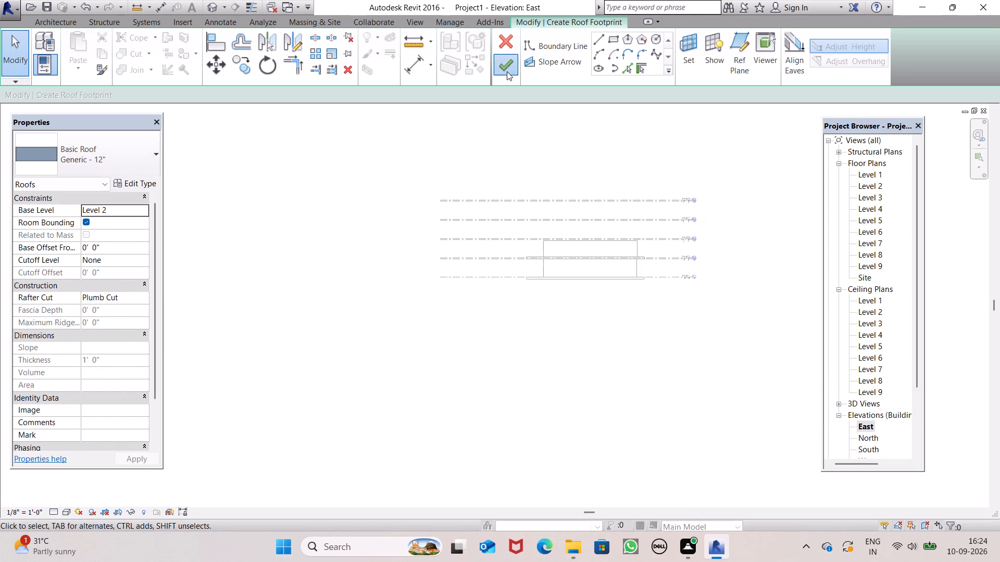
left_click(807, 515)
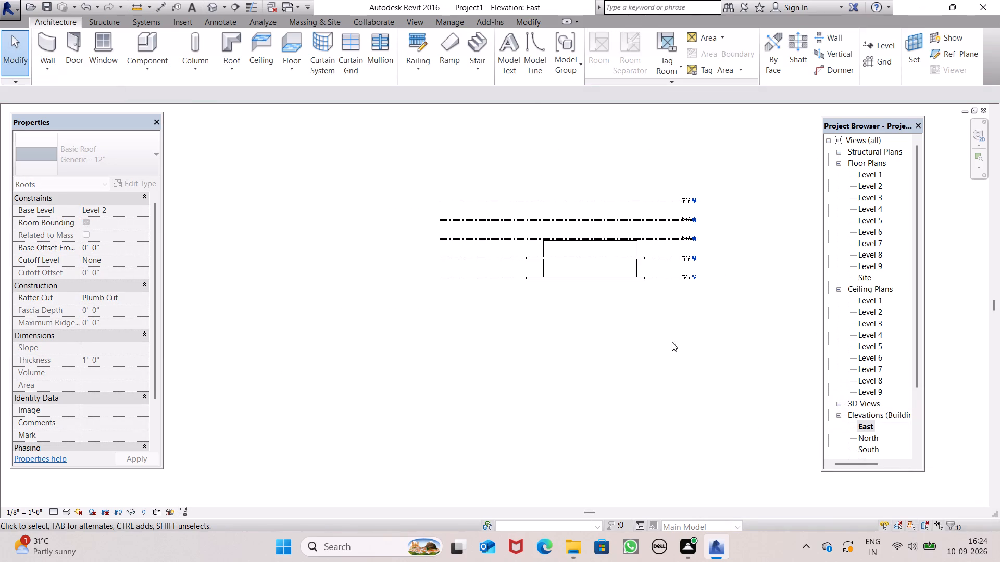
Examine the upper-storey wall and its height against the level lines in the East elevation.
scroll(613, 236, "up", 8)
left_click(563, 251)
scroll(572, 236, "up", 1)
scroll(572, 232, "down", 1)
scroll(557, 232, "up", 5)
scroll(584, 254, "down", 3)
scroll(539, 321, "up", 1)
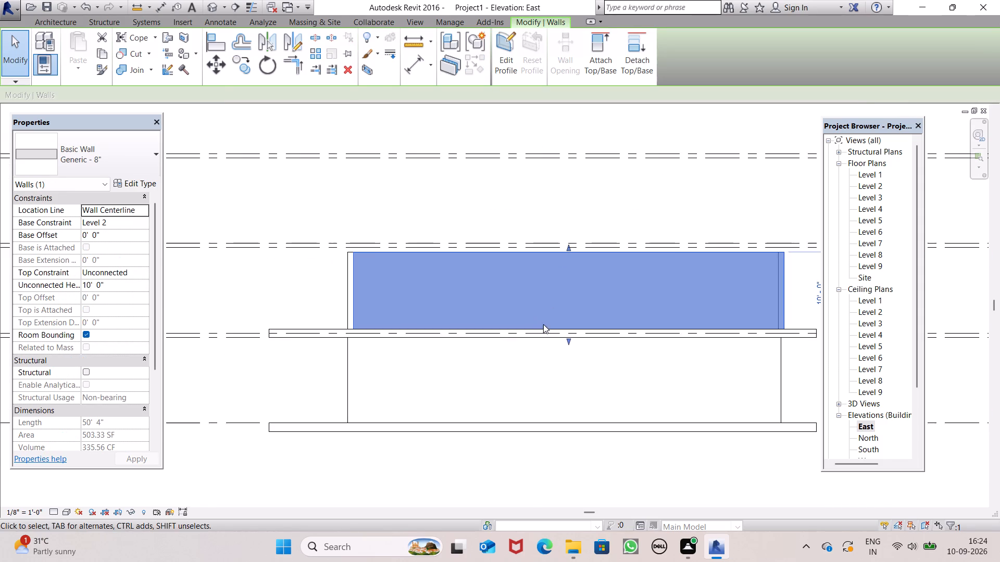
scroll(543, 325, "down", 2)
scroll(556, 342, "up", 6)
scroll(562, 334, "down", 7)
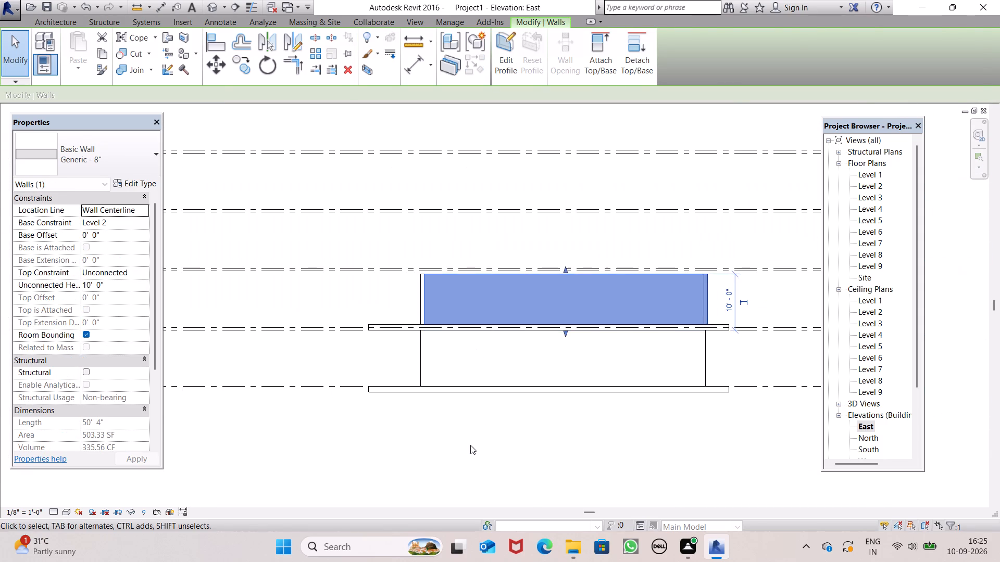
left_click(469, 445)
scroll(367, 310, "down", 6)
scroll(280, 324, "up", 7)
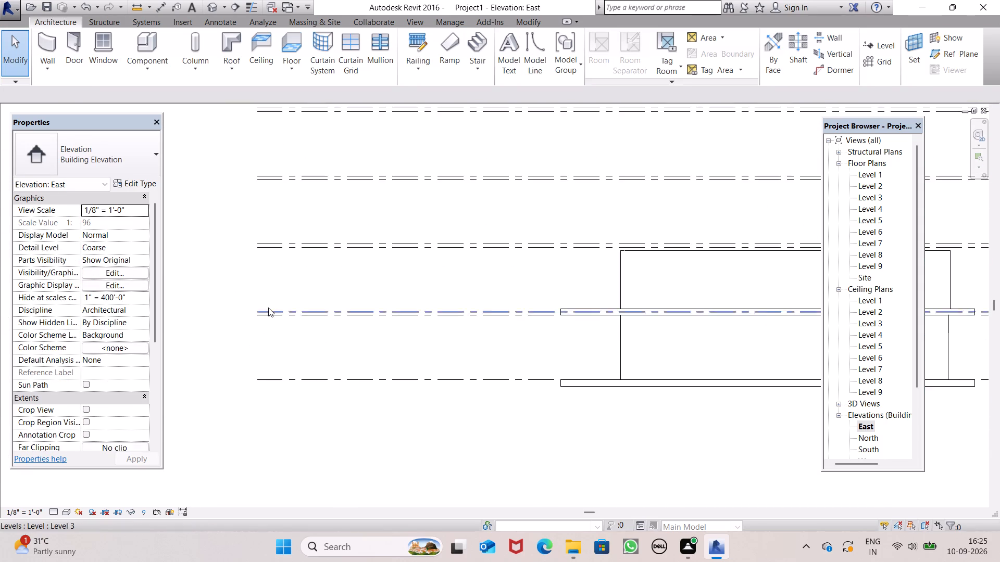
Measure the vertical gap between the Level 2 and Level 3 lines at their ends.
scroll(268, 308, "up", 7)
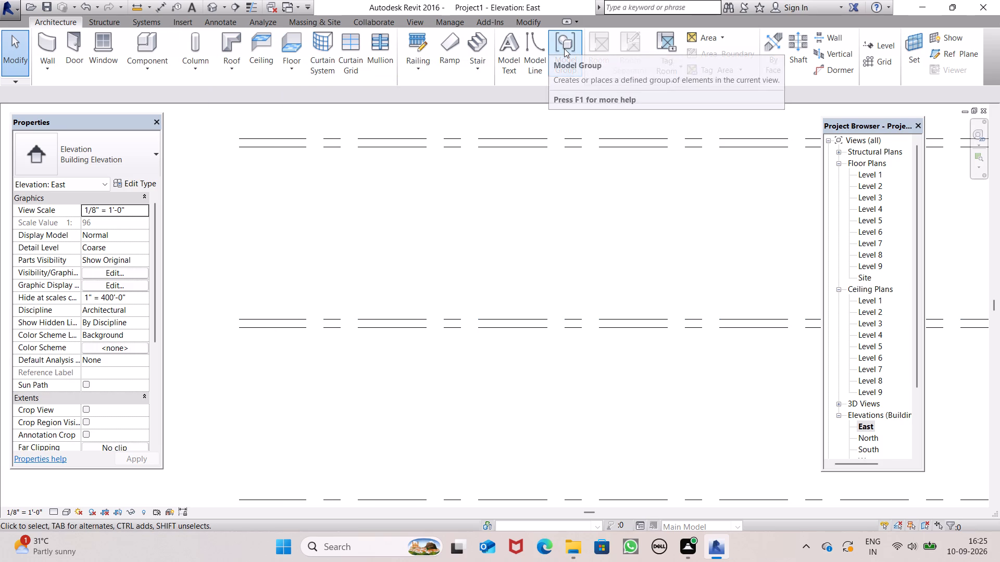
left_click(158, 4)
scroll(239, 320, "up", 7)
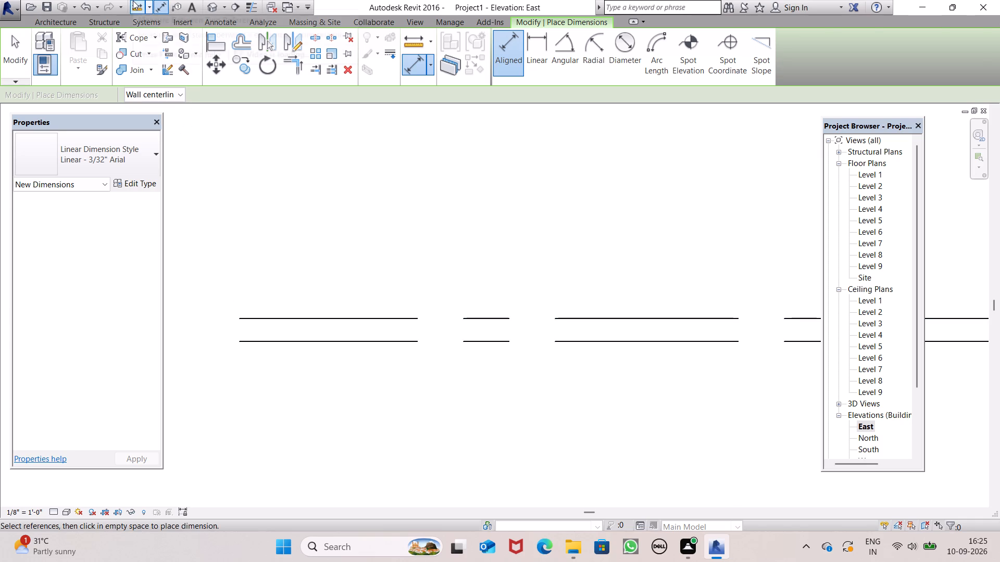
left_click(133, 1)
left_click(240, 321)
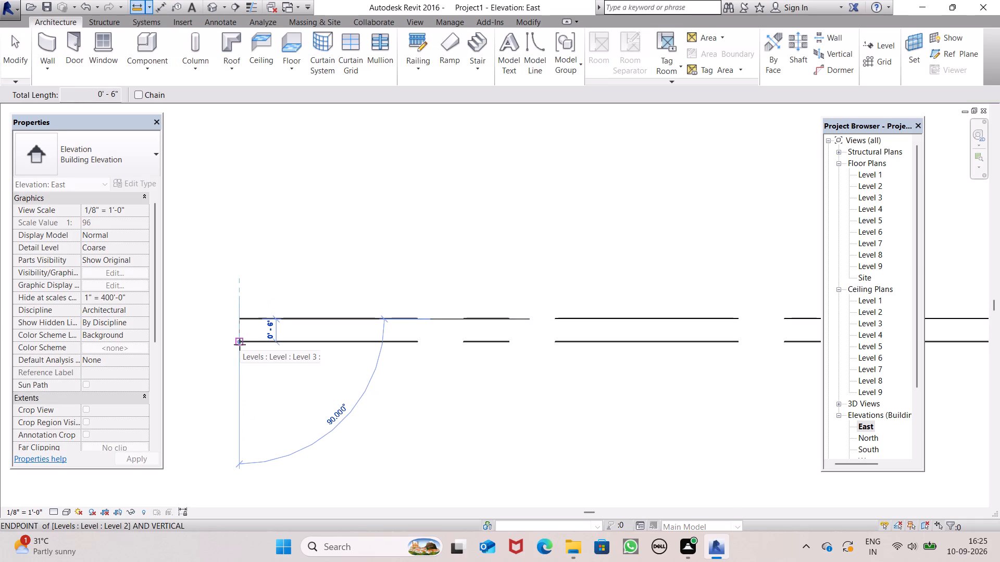
scroll(236, 345, "up", 1)
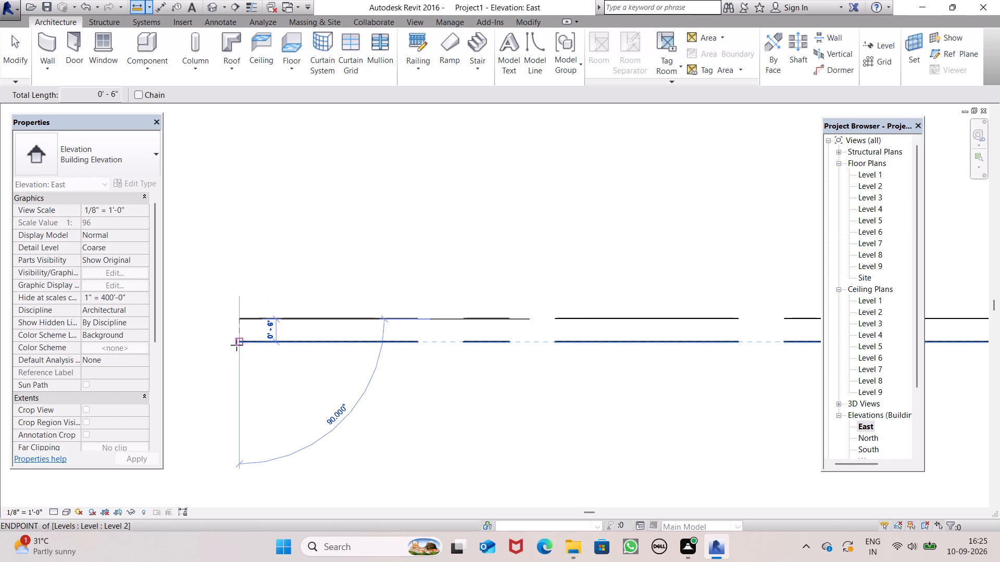
key("space")
key("space")
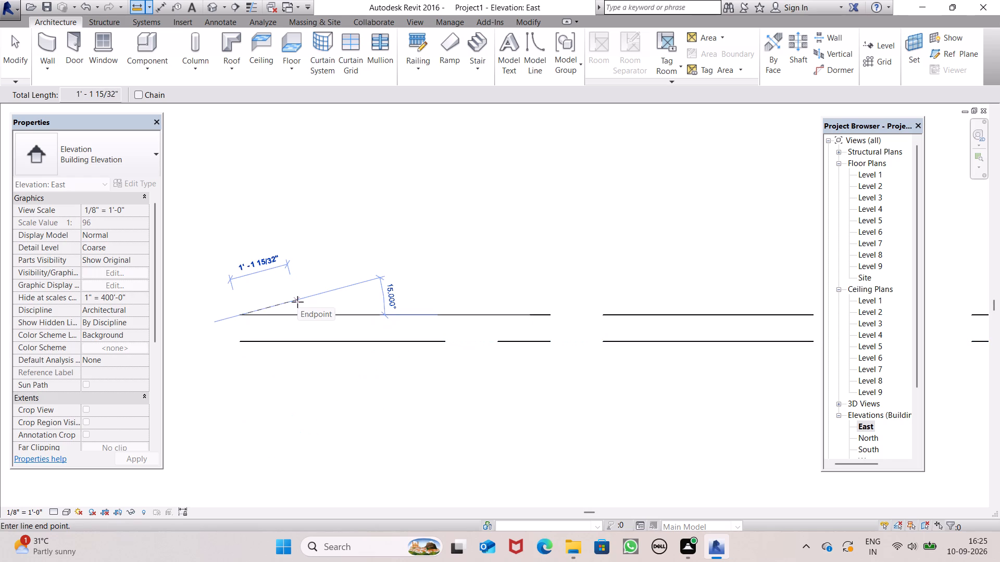
key("Escape")
Examine how the upper walls and the roof slab between the storeys sit against the level lines in the East elevation.
scroll(297, 297, "down", 3)
scroll(297, 297, "up", 1)
scroll(297, 297, "down", 15)
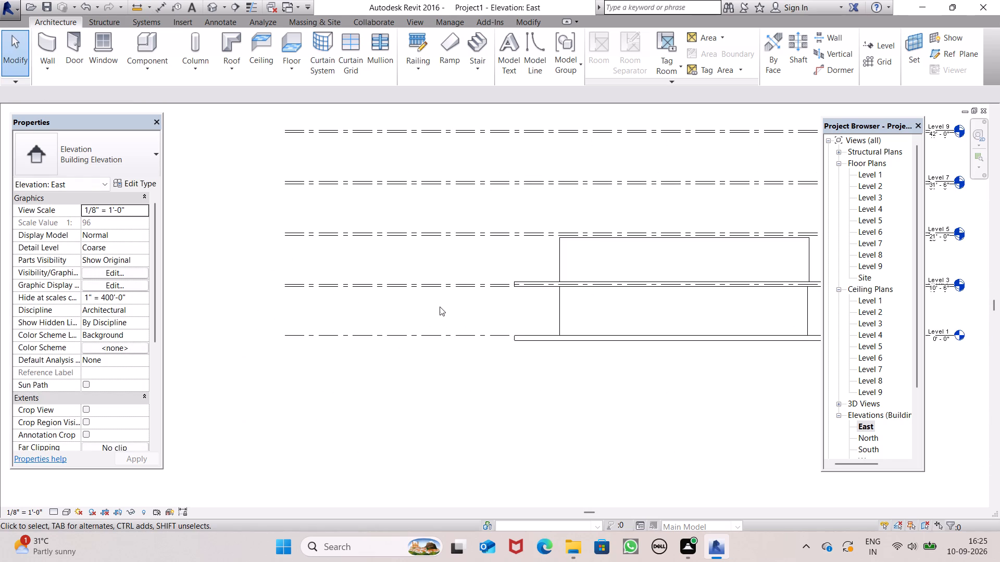
scroll(444, 305, "down", 3)
scroll(694, 273, "up", 11)
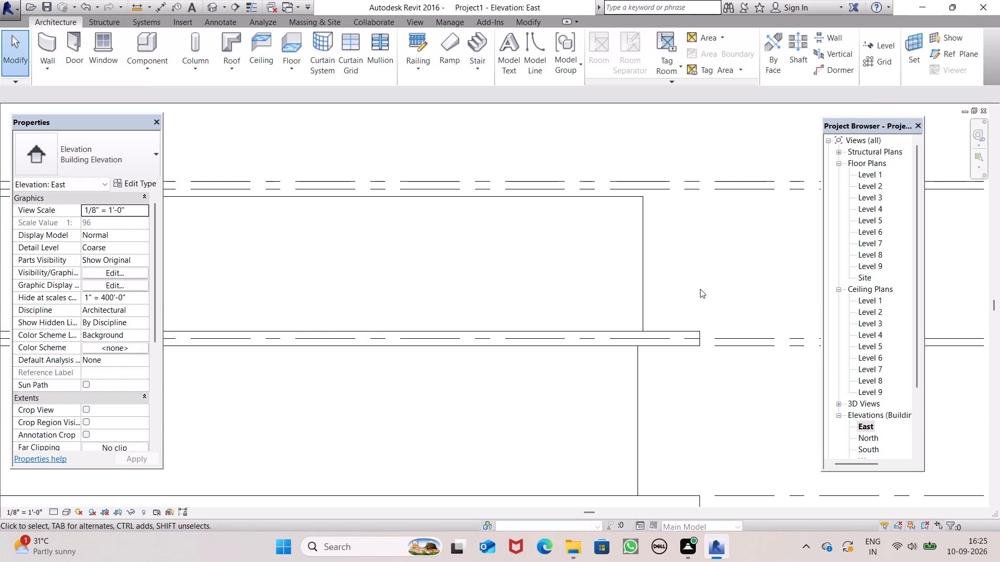
scroll(700, 289, "down", 3)
scroll(704, 344, "down", 7)
scroll(700, 344, "up", 2)
scroll(699, 336, "down", 1)
scroll(699, 336, "up", 4)
scroll(707, 331, "down", 3)
scroll(699, 351, "up", 4)
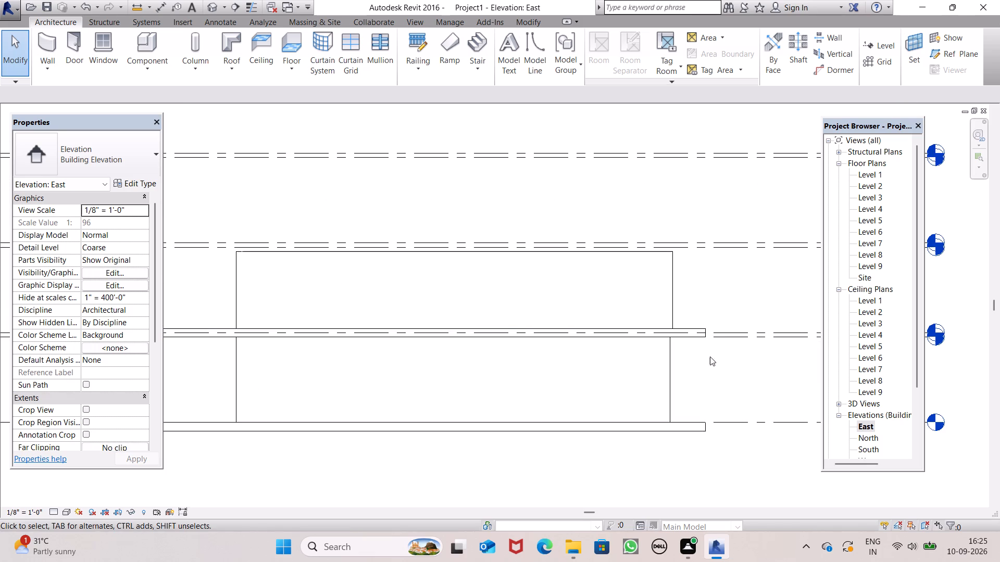
scroll(699, 346, "up", 5)
left_click(661, 331)
scroll(676, 300, "down", 3)
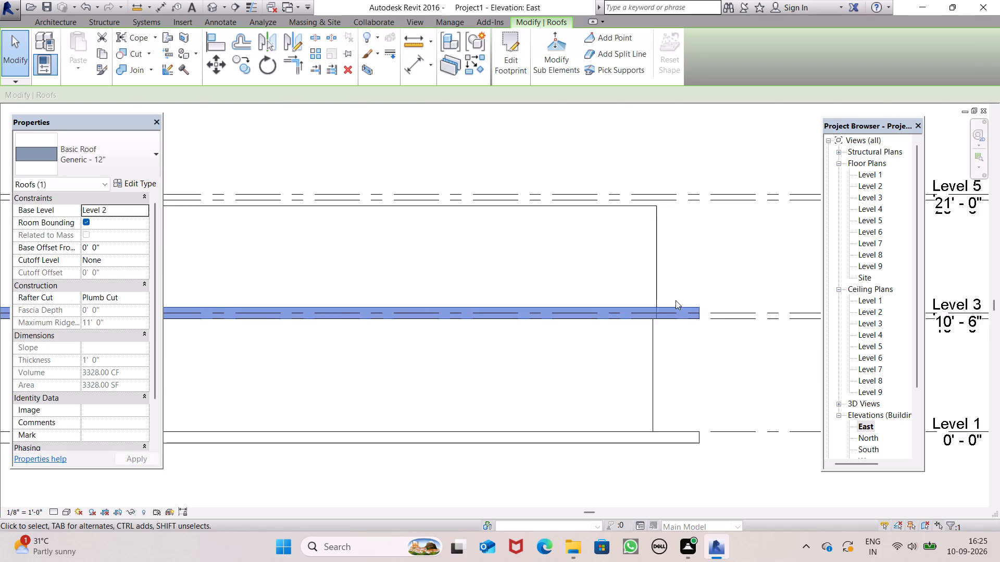
scroll(676, 300, "down", 9)
left_click(704, 378)
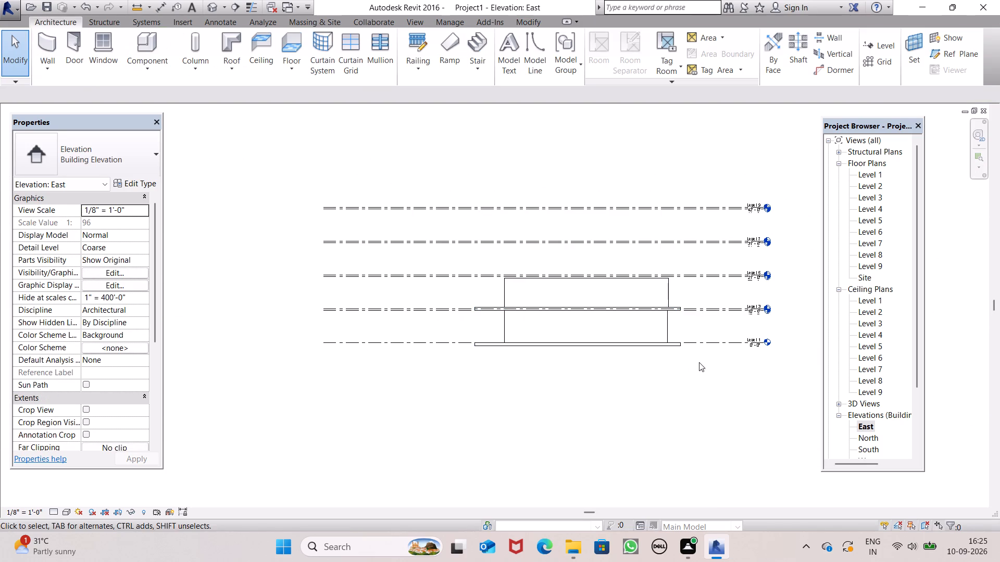
scroll(665, 294, "up", 6)
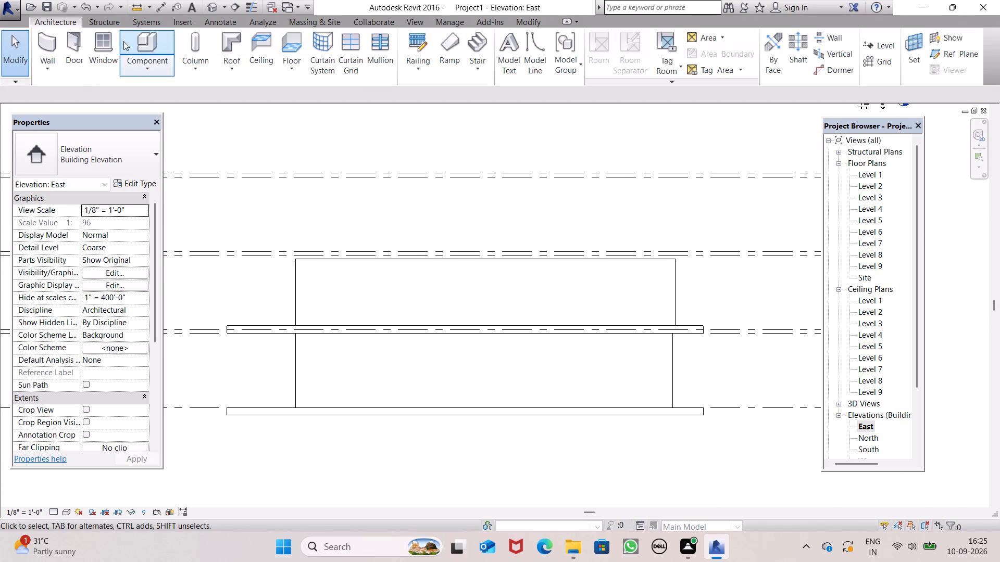
Examine the two storeys of walls and their slabs from above and below in the 3D view.
left_click(207, 7)
scroll(580, 265, "up", 7)
middle_click_drag(616, 278, 640, 317)
scroll(647, 306, "down", 3)
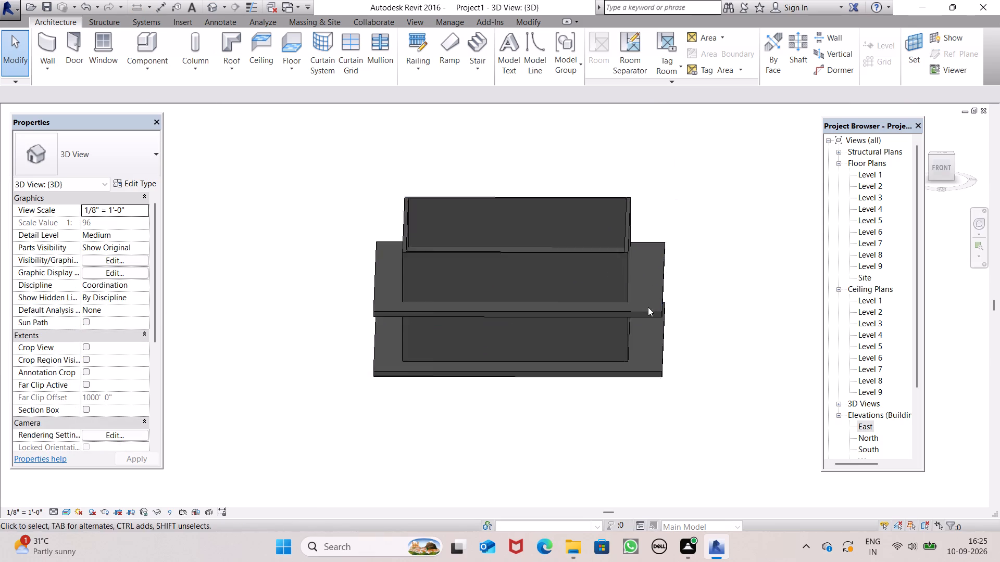
scroll(648, 307, "down", 3)
middle_click_drag(670, 326, 649, 238, "shift")
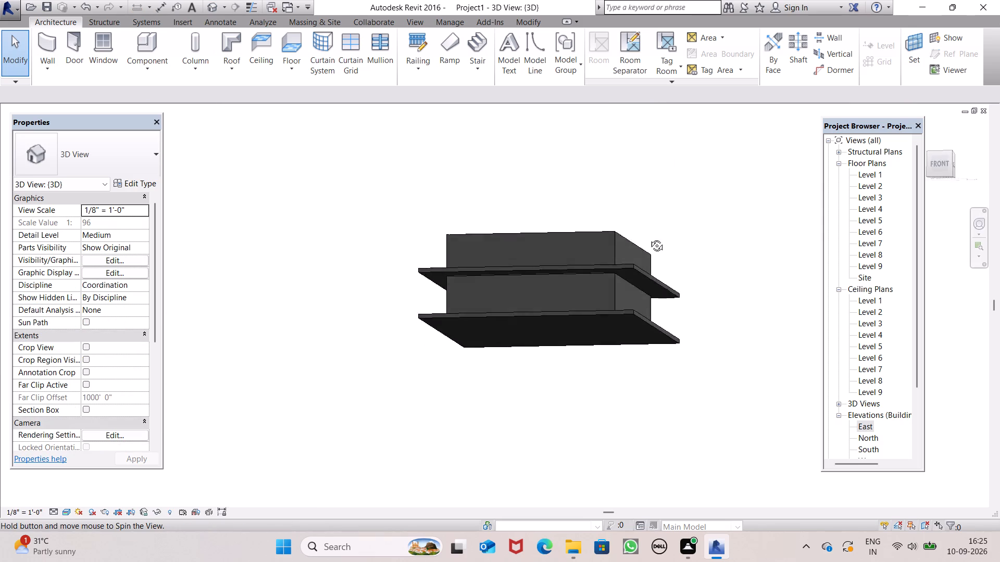
middle_click_drag(649, 238, 649, 285, "shift")
scroll(605, 284, "up", 4)
scroll(637, 328, "up", 4)
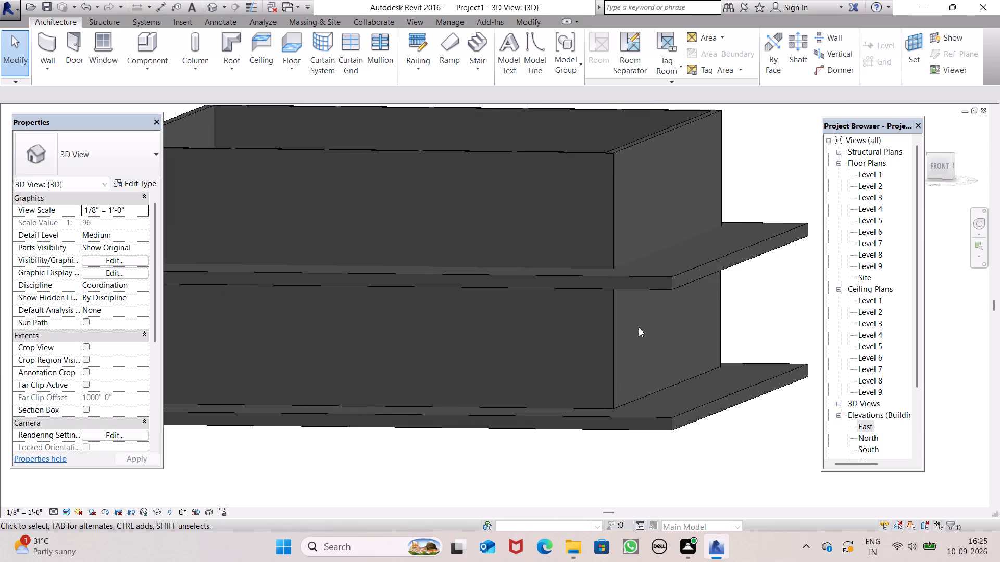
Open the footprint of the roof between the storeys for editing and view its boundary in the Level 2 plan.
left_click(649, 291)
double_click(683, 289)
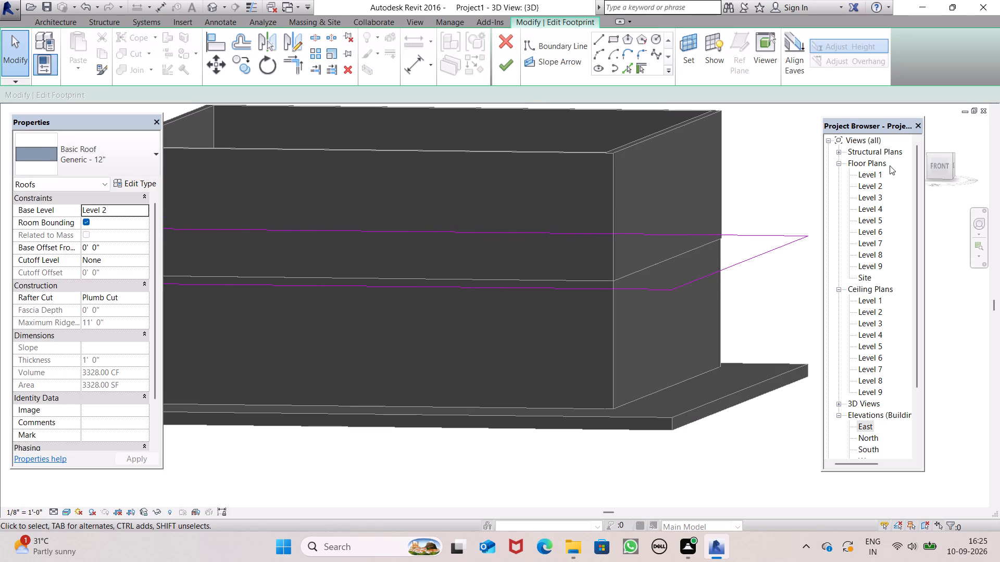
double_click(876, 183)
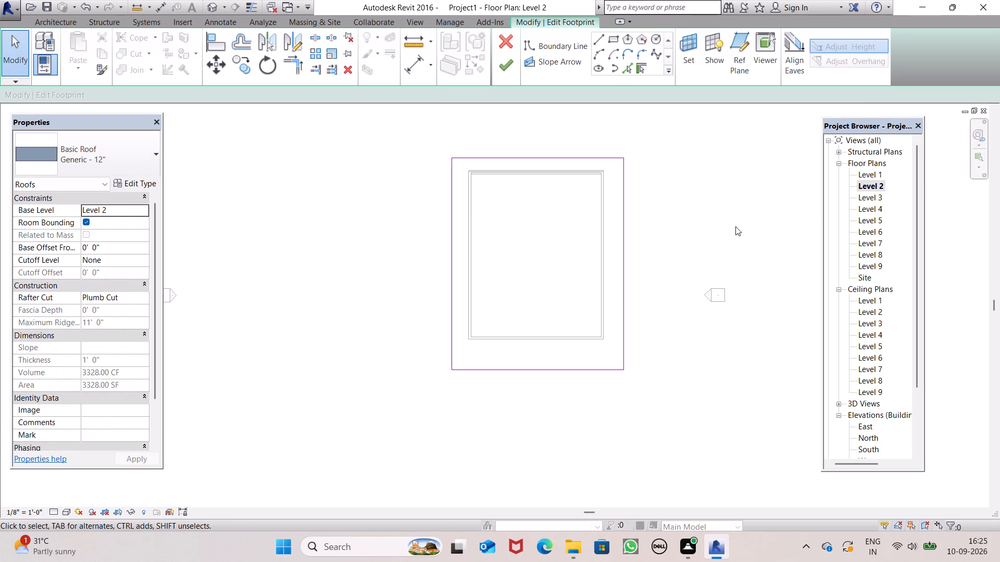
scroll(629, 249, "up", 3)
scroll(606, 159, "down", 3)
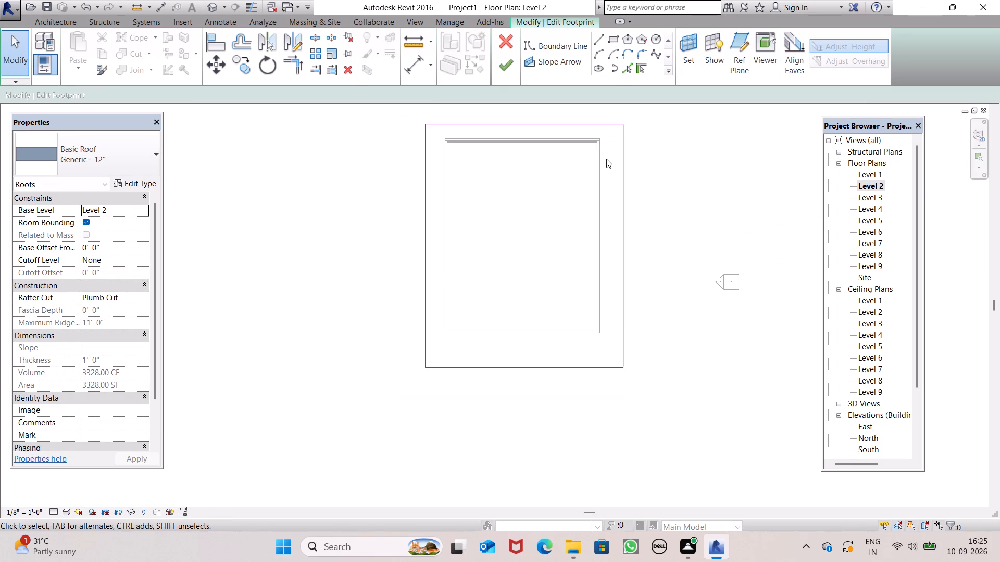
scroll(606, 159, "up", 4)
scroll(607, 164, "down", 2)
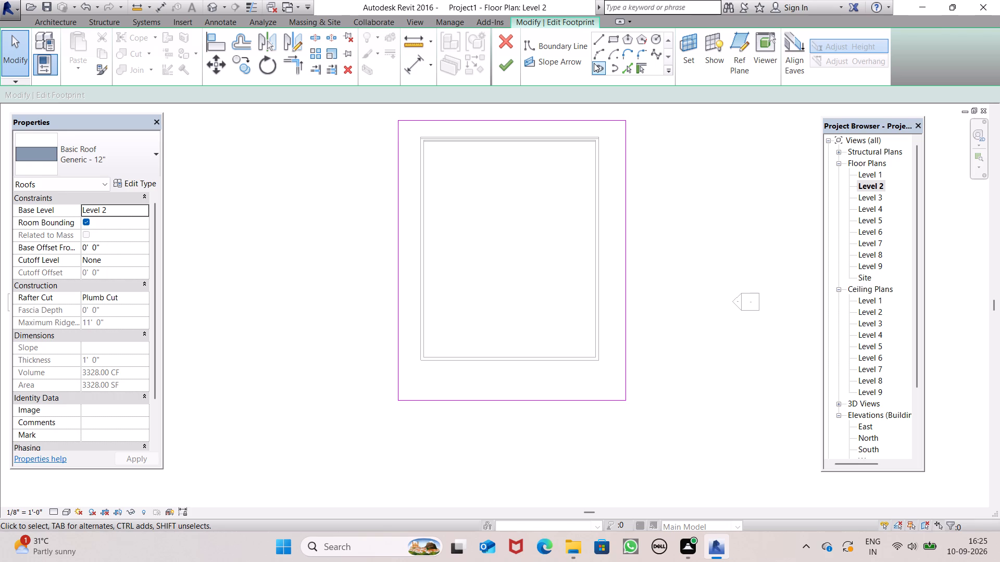
Undo the roof footprint edit and the rectangle of upper-storey walls, and check the remaining model in the 3D view.
key("ctrl+z")
key("ctrl+z")
key("ctrl+z")
scroll(565, 212, "down", 7)
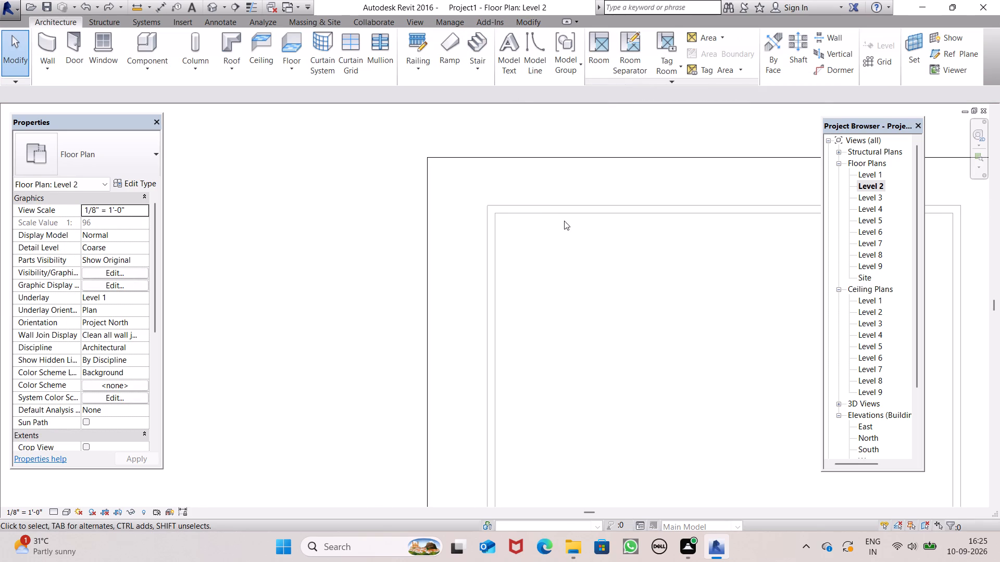
scroll(556, 208, "down", 7)
scroll(466, 198, "down", 5)
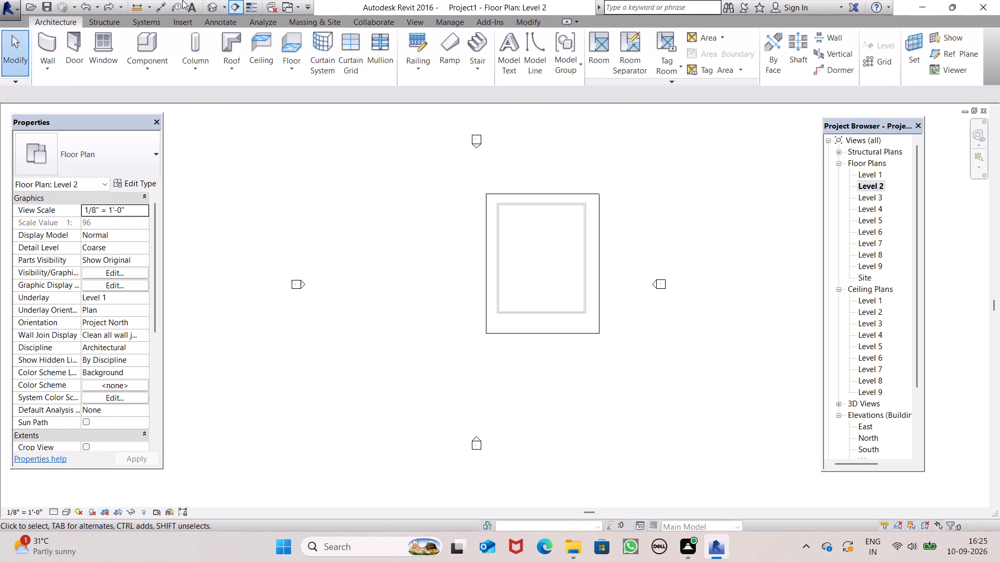
left_click(220, 6)
key("ctrl+z")
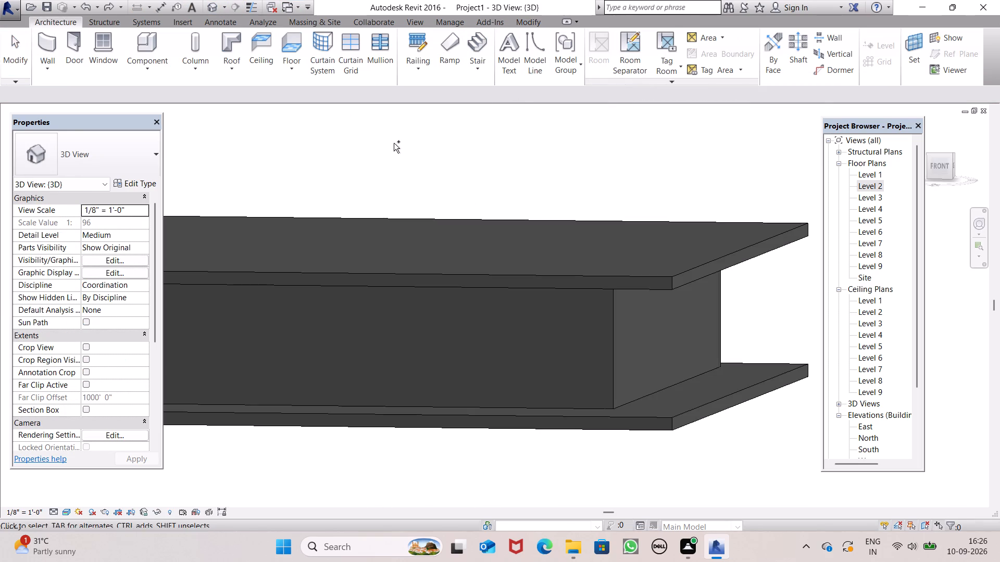
key("ctrl+z")
key("ctrl+z")
key("ctrl+z")
key("ctrl+z")
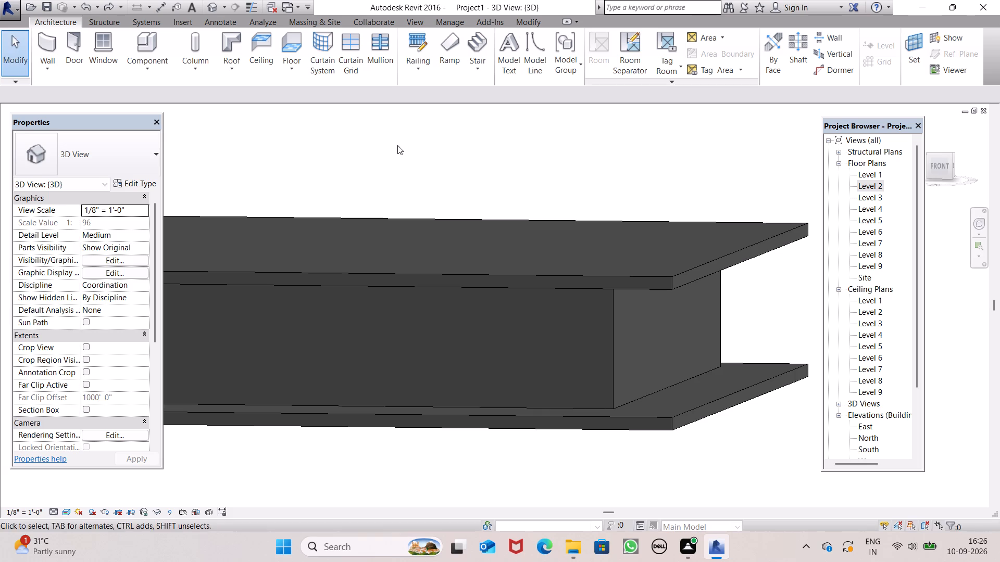
key("ctrl+z")
key("ctrl+z")
scroll(518, 189, "down", 7)
key("ctrl+z")
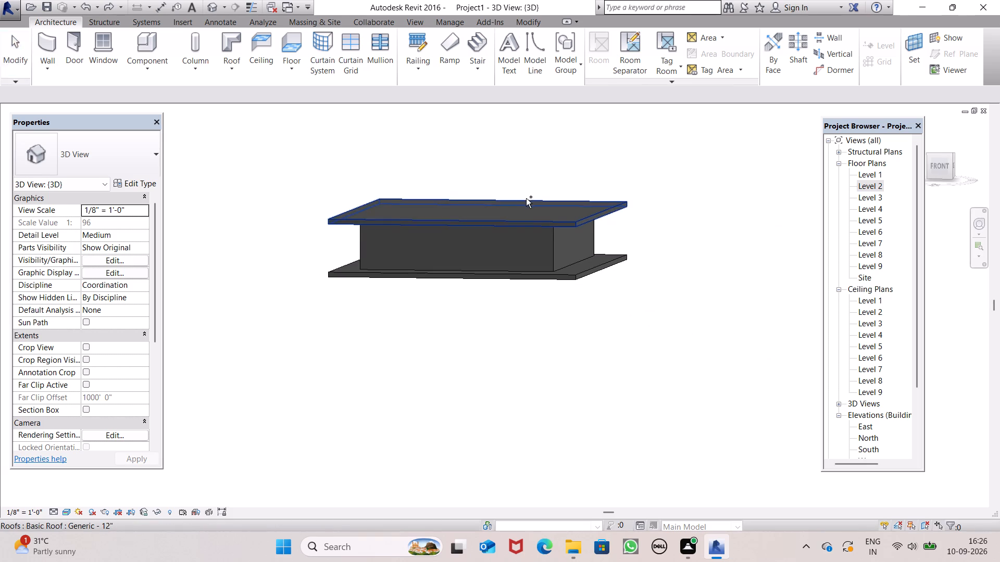
key("ctrl+z")
key("z")
Delete the roof slab above the ground-floor walls in the 3D view.
left_click(532, 218)
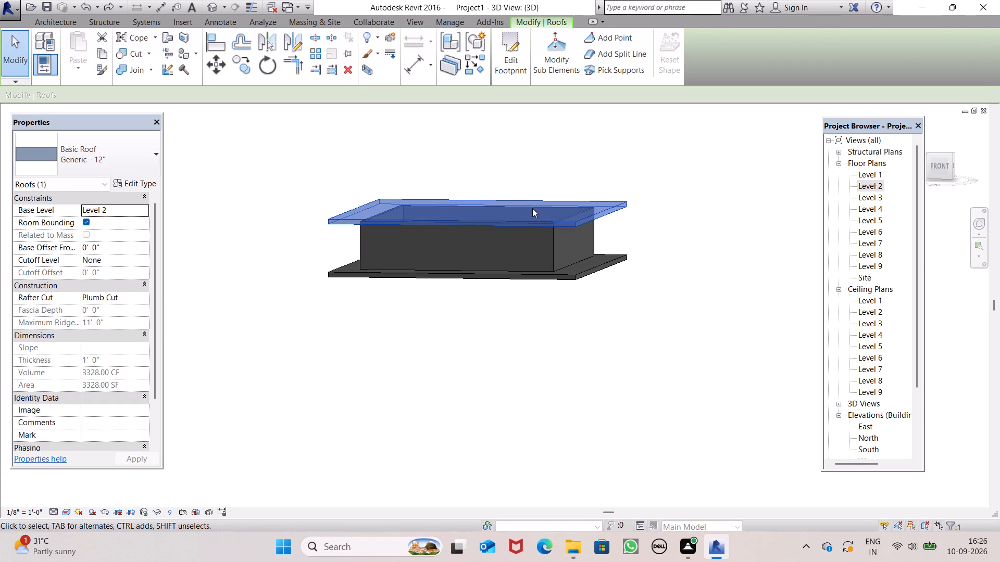
key("BackSpace")
key("Delete")
middle_click_drag(430, 231, 478, 365)
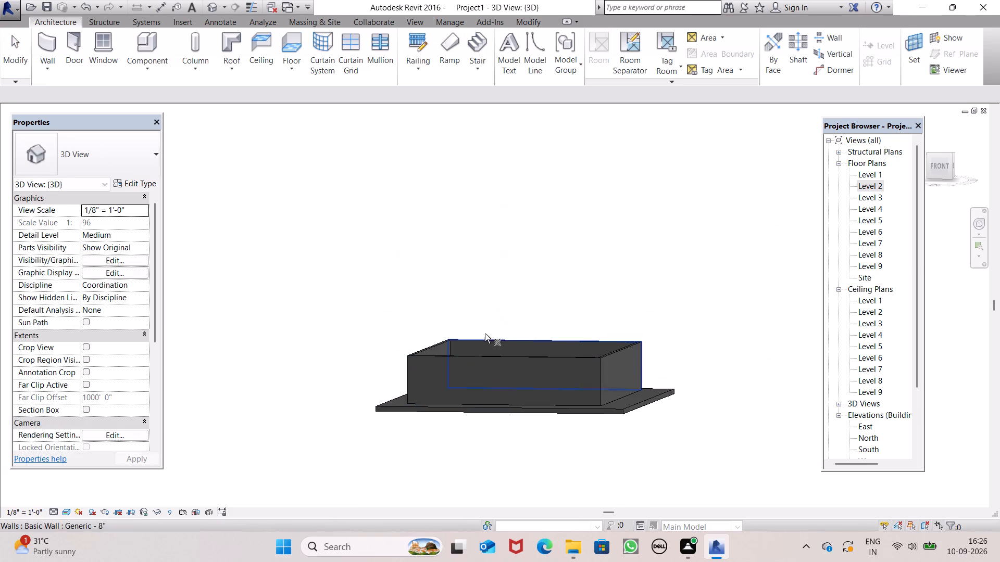
Start a roof by footprint in the Level 2 plan and sketch a 52' wide rectangular boundary along the floor slab's outline.
double_click(869, 183)
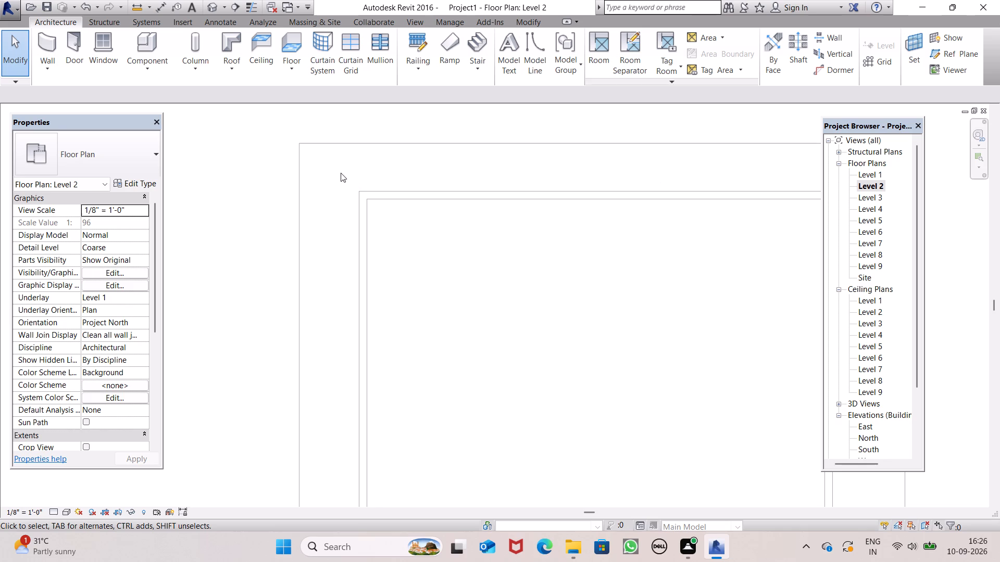
scroll(329, 168, "down", 9)
scroll(464, 212, "up", 1)
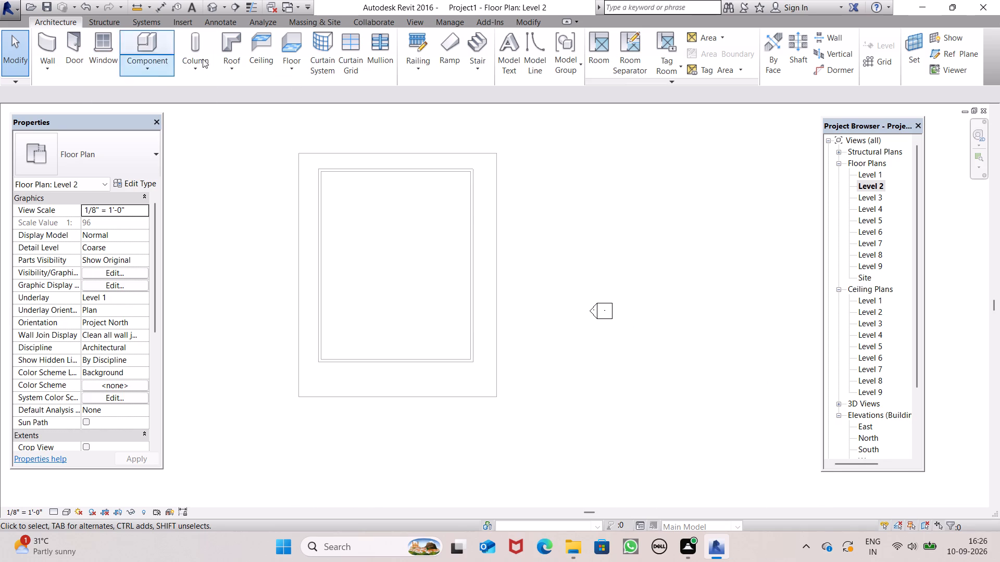
left_click(236, 75)
left_click(237, 86)
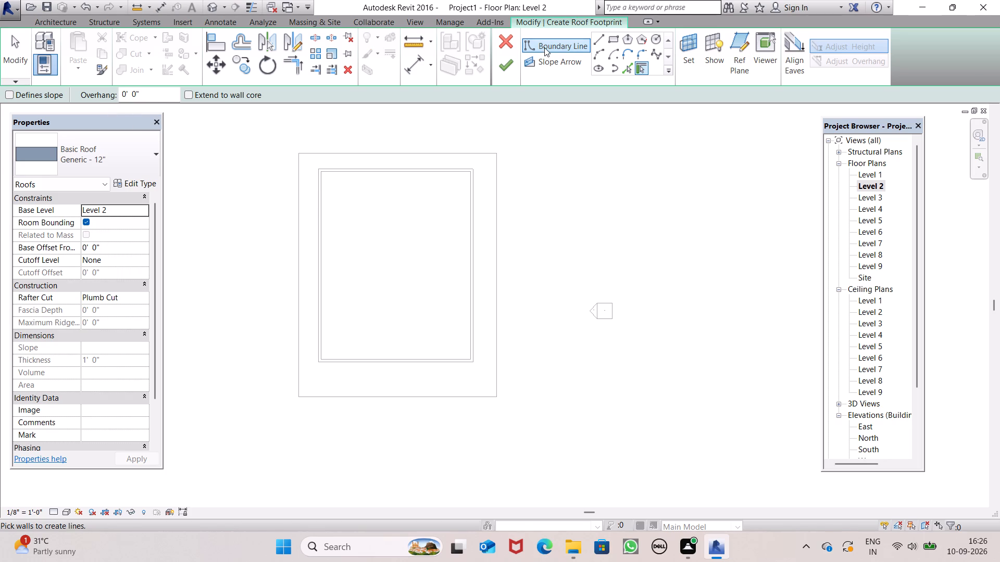
left_click(616, 41)
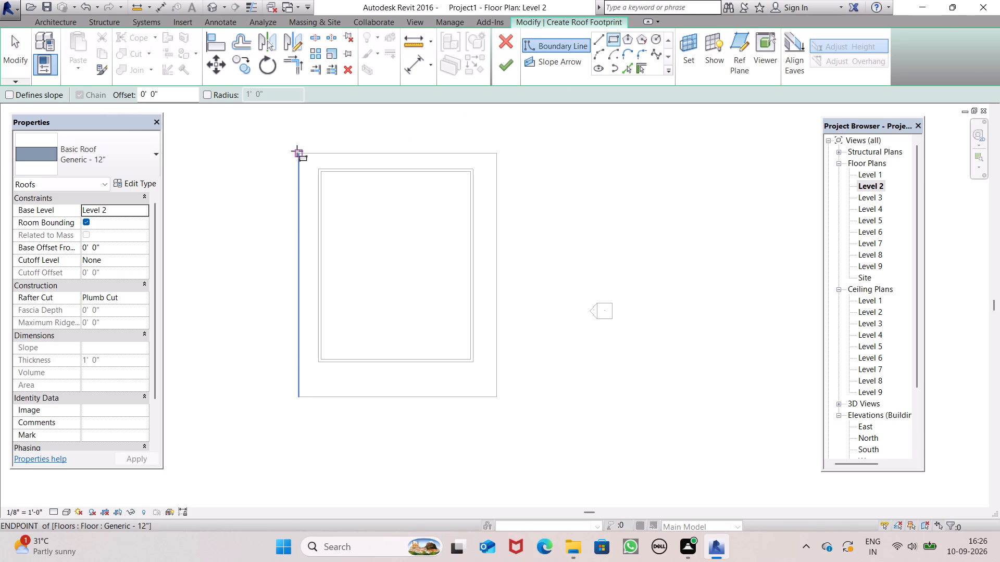
left_click(296, 151)
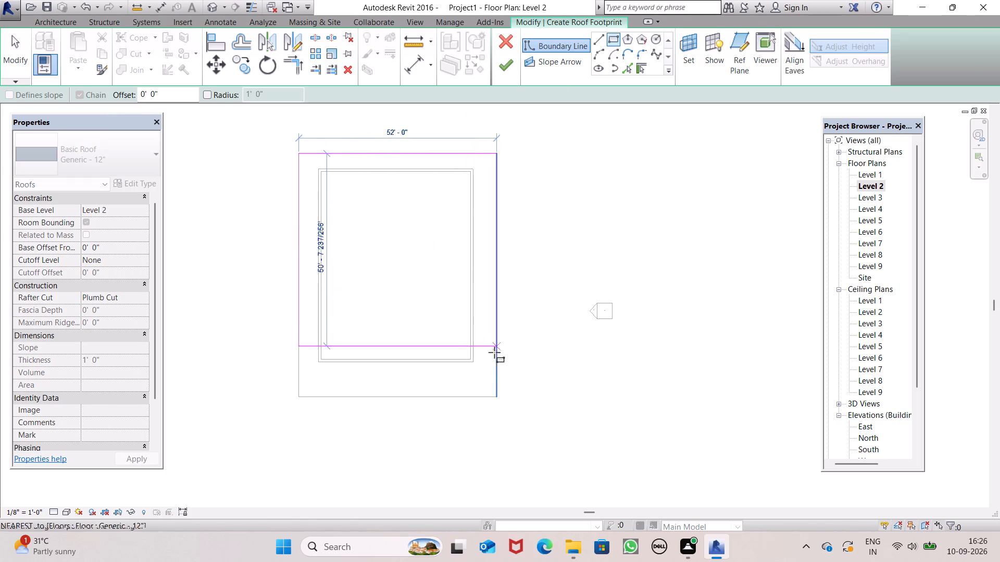
left_click(498, 396)
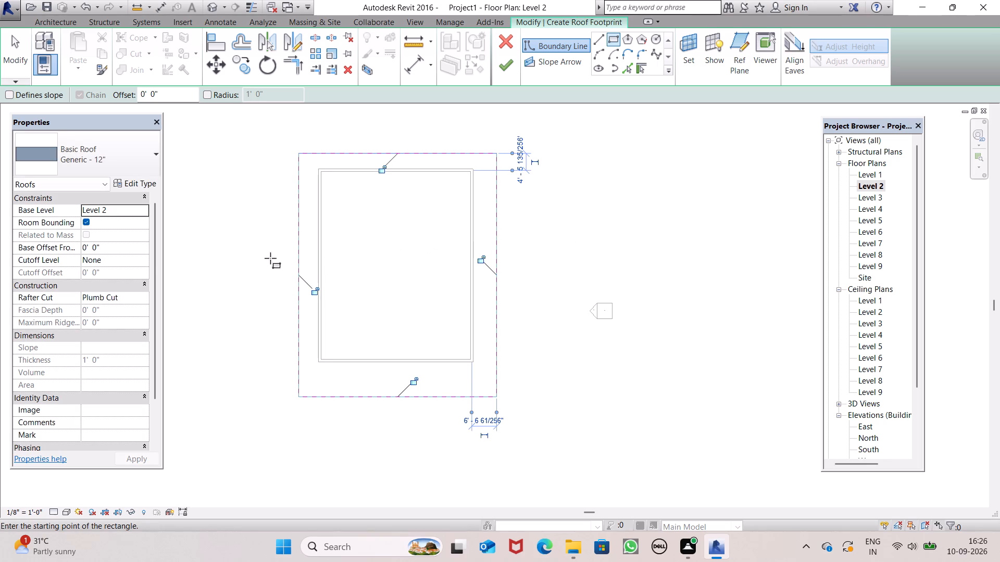
Set the new roof's base offset from Level 2 to 6".
left_click(103, 244)
key("BackSpace")
key("BackSpace")
key("BackSpace")
key("BackSpace")
key("BackSpace")
key("BackSpace")
key("BackSpace")
key("BackSpace")
key("BackSpace")
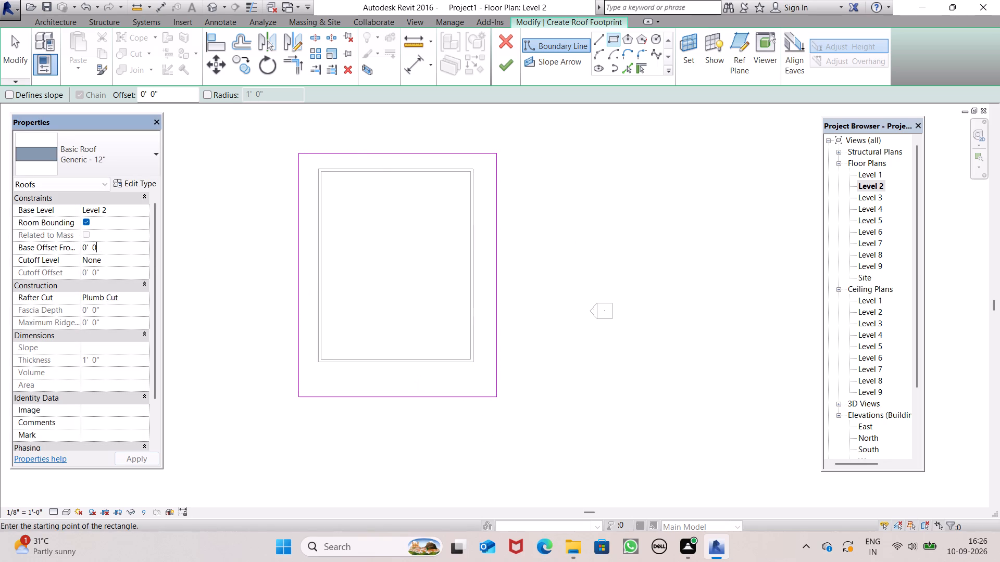
key("6")
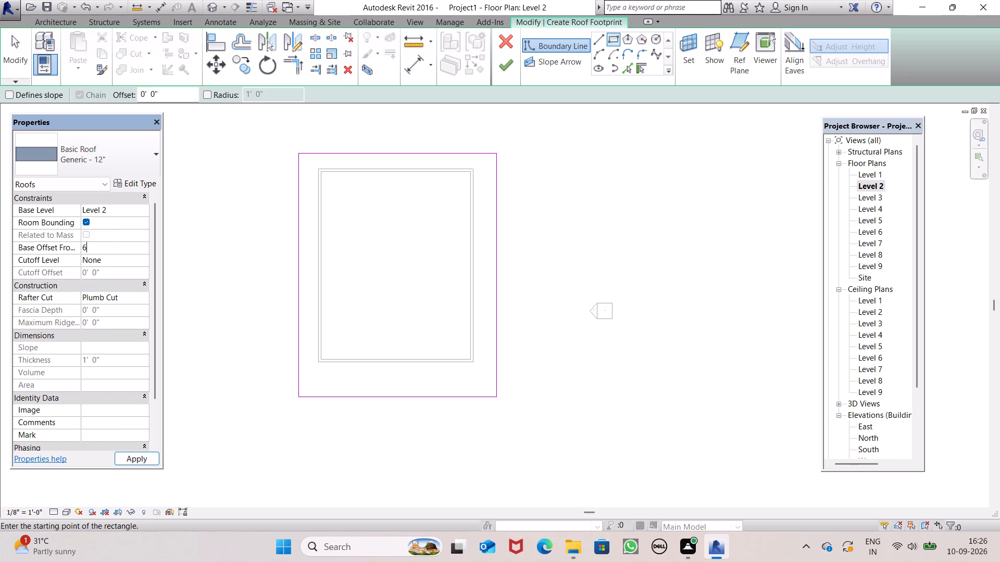
key("shift+quotedbl")
key("Return")
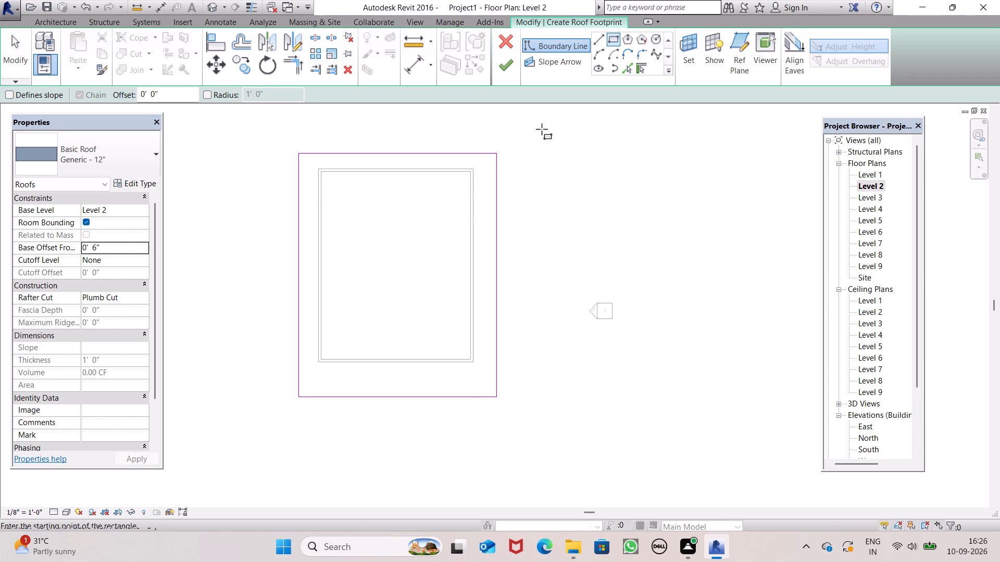
Set the boundary drawing offset to 6" and finish the roof footprint.
left_click(156, 91)
key("BackSpace")
key("BackSpace")
key("BackSpace")
key("BackSpace")
key("BackSpace")
key("BackSpace")
key("BackSpace")
key("BackSpace")
key("BackSpace")
key("BackSpace")
type("6\"")
key("Return")
left_click(498, 62)
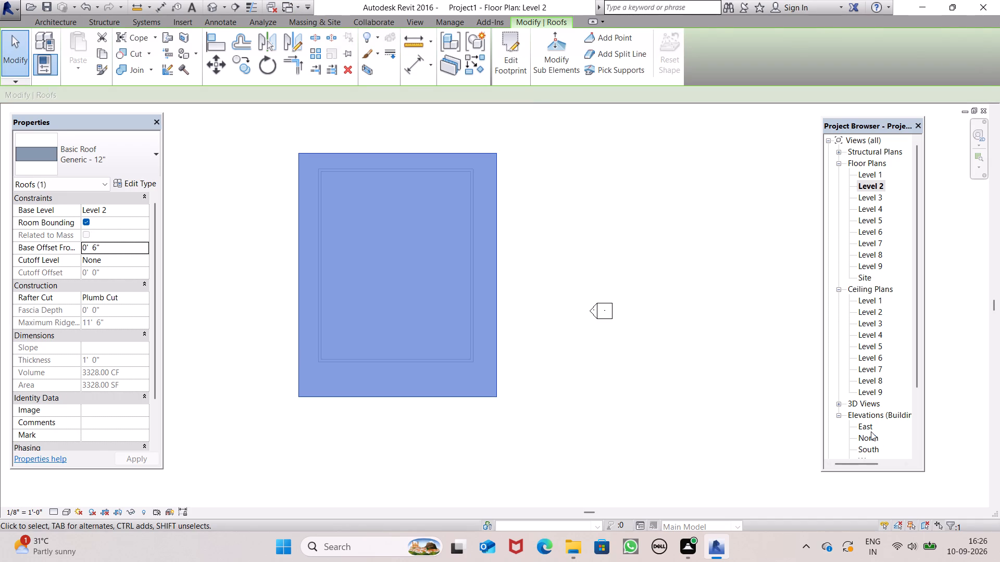
Examine in the North elevation how the new roof sits against the walls and the level lines.
left_click(871, 431)
left_click(861, 439)
double_click(861, 439)
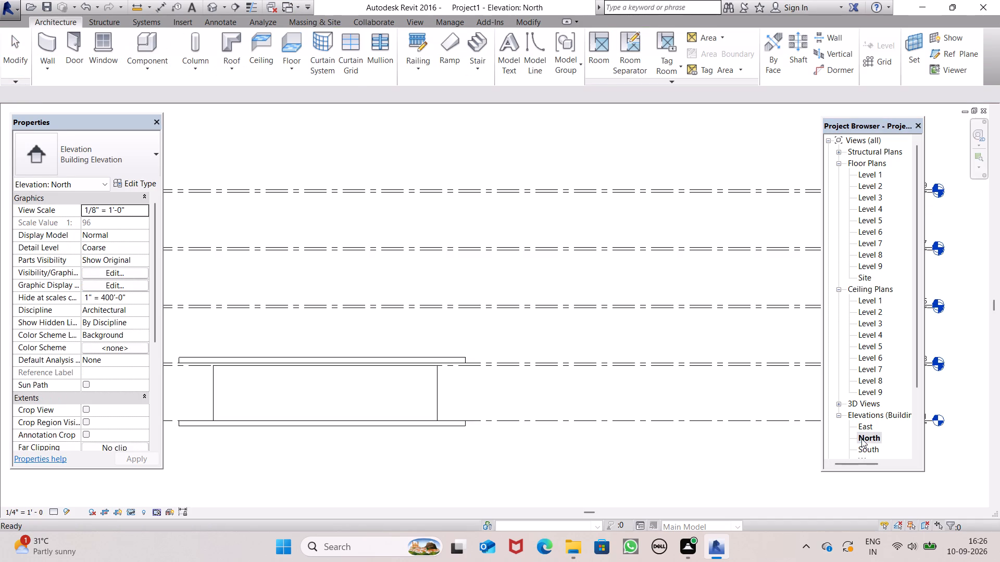
scroll(703, 387, "down", 1)
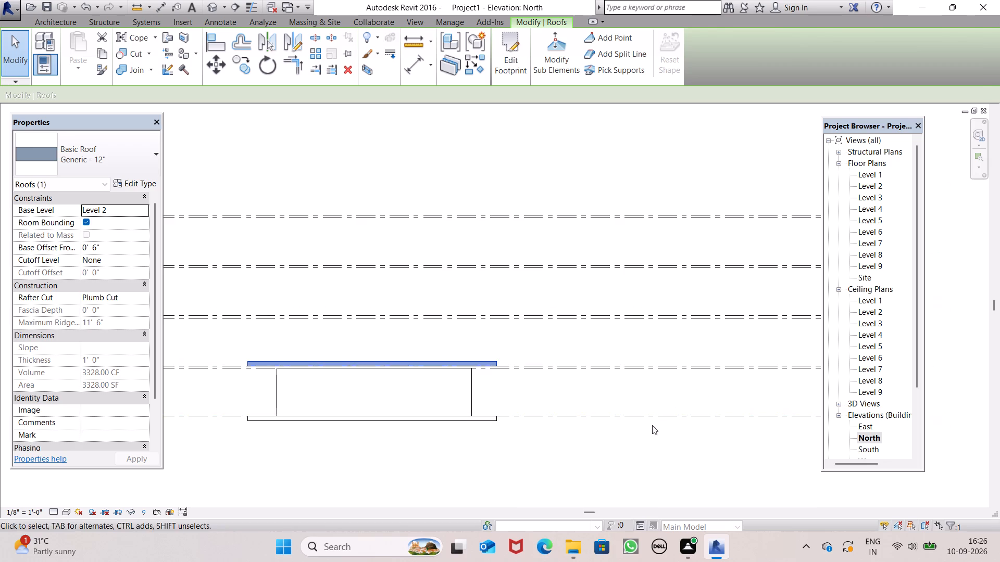
left_click(652, 427)
scroll(570, 376, "down", 5)
scroll(424, 375, "up", 7)
scroll(367, 365, "down", 1)
scroll(367, 365, "up", 4)
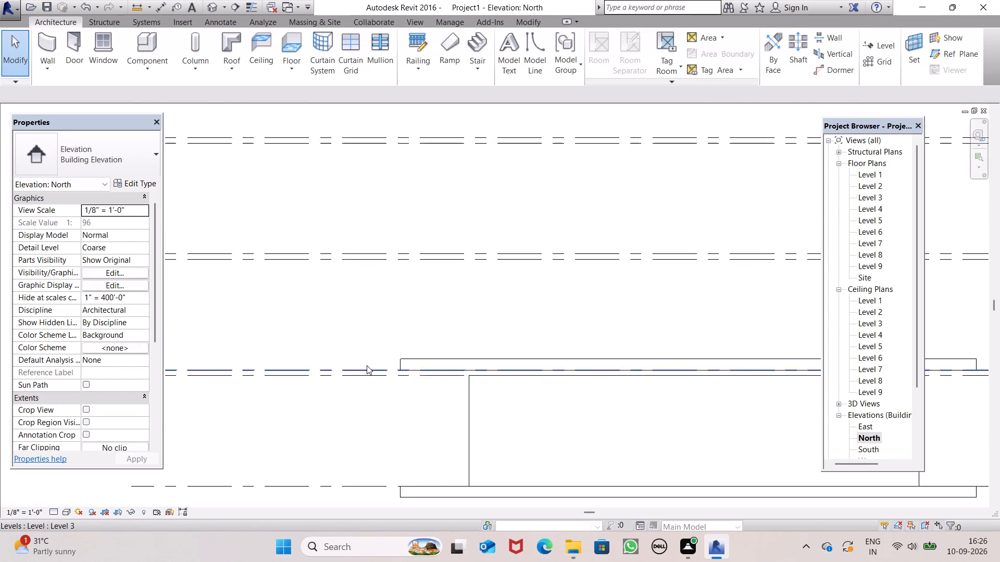
scroll(367, 365, "up", 2)
scroll(371, 359, "down", 6)
Nudge the roof down twice in the North elevation, to a base offset of 0' 0".
left_click(609, 356)
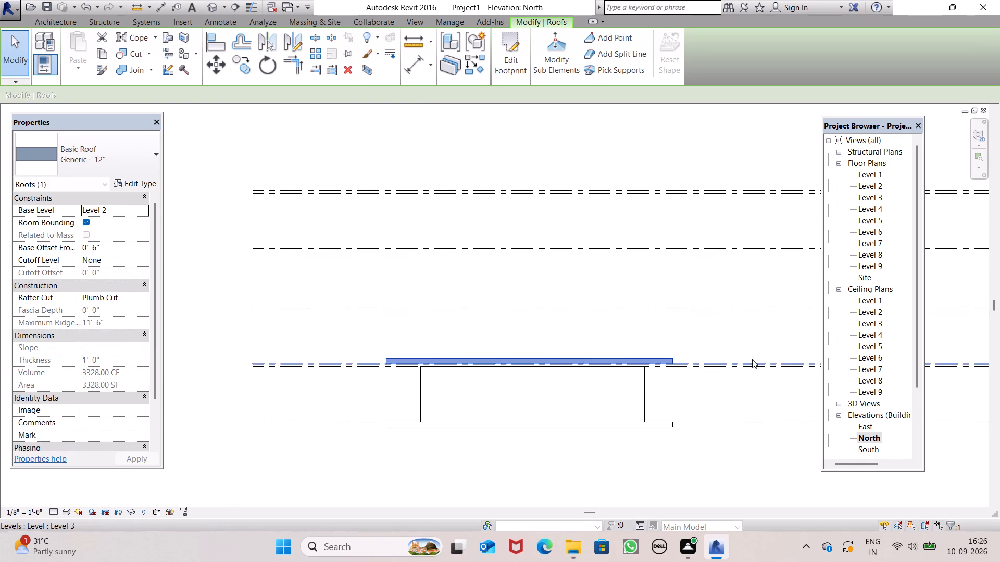
scroll(751, 359, "up", 5)
scroll(811, 282, "up", 1)
key("Down")
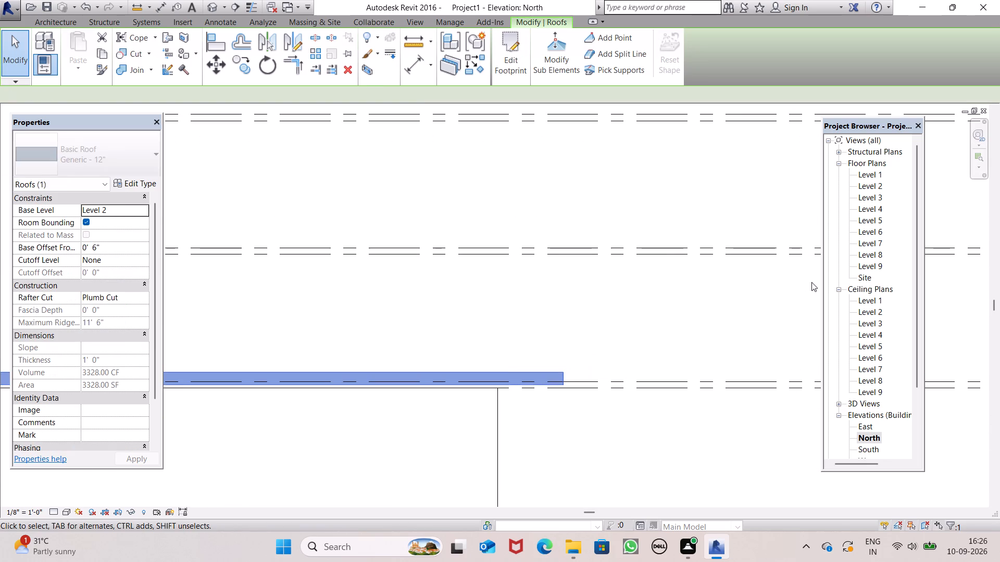
key("Down")
scroll(813, 280, "down", 8)
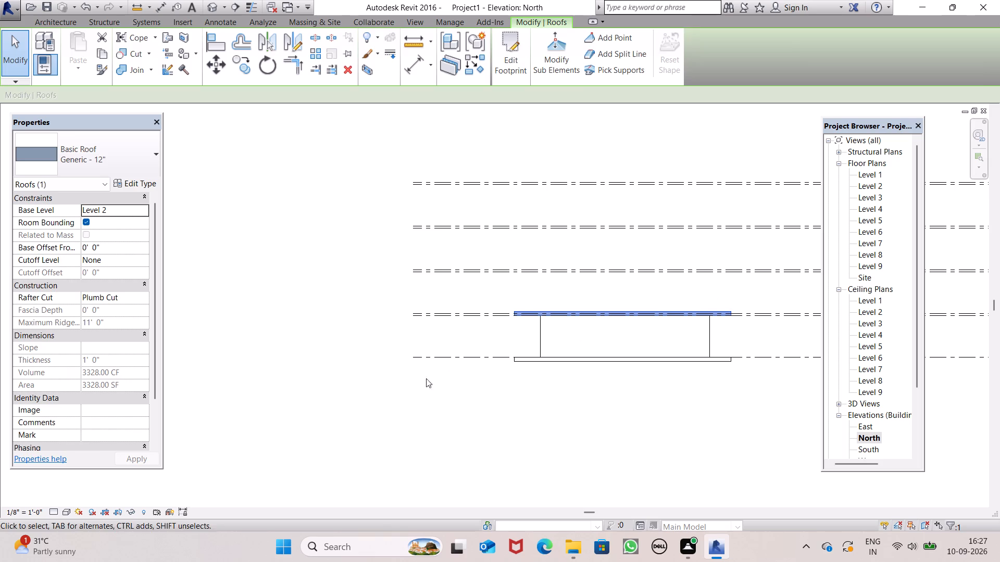
left_click(422, 395)
scroll(667, 297, "up", 5)
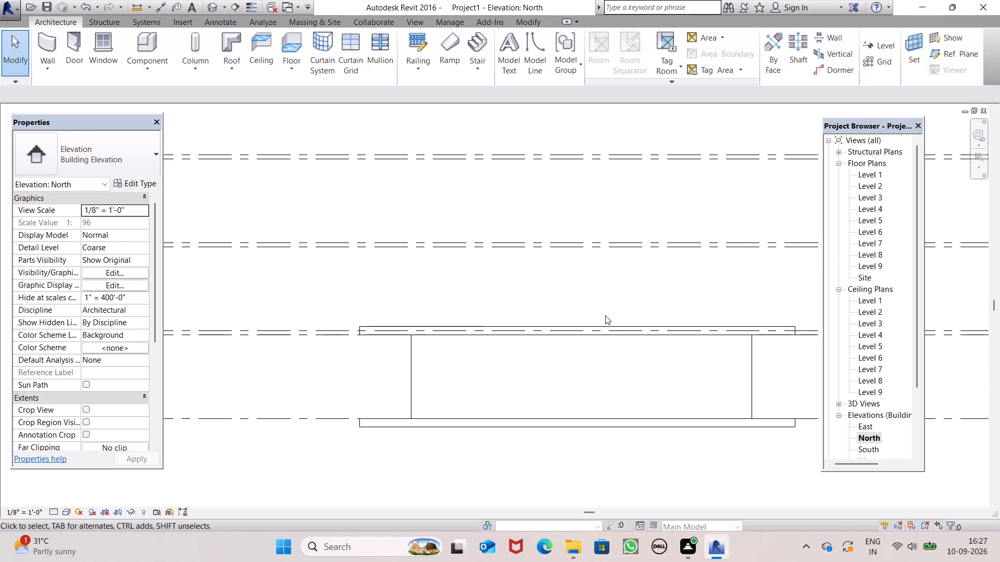
Undo the last downward nudge of the roof.
left_click(602, 331)
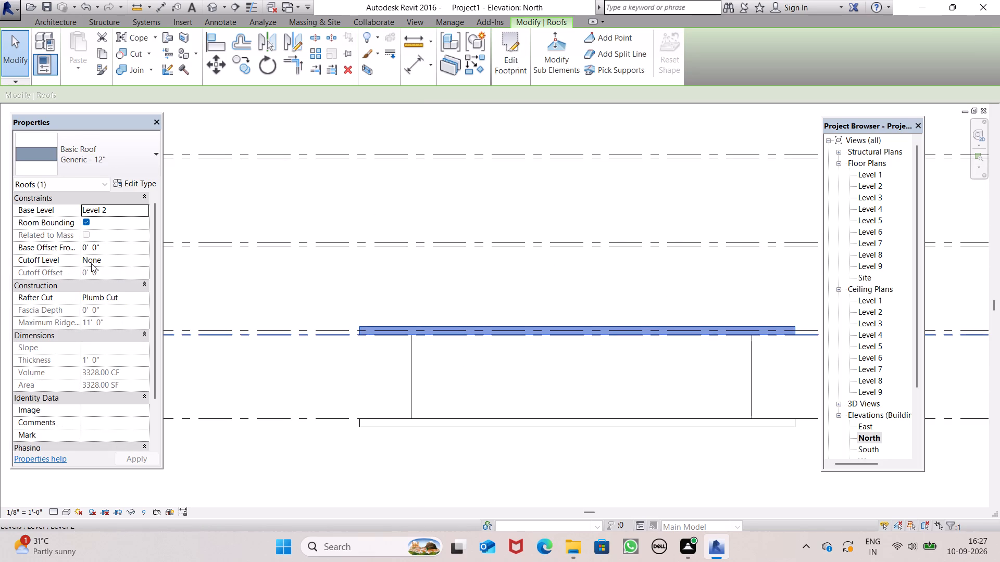
scroll(185, 194, "down", 4)
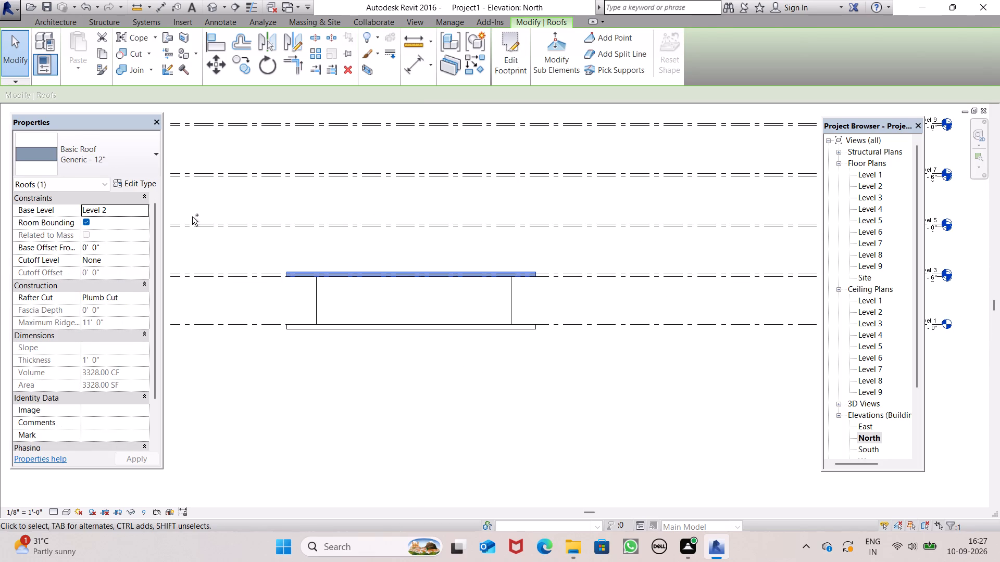
key("ctrl+z")
scroll(257, 242, "down", 5)
scroll(371, 274, "down", 5)
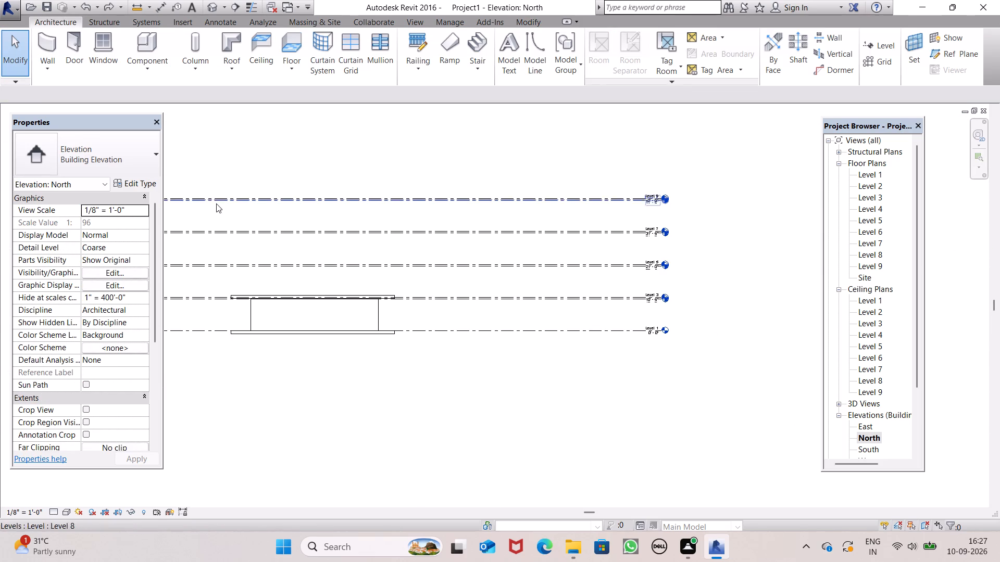
Look through the available roof types for the roof selected in the Level 2 plan.
left_click(872, 182)
left_click(872, 183)
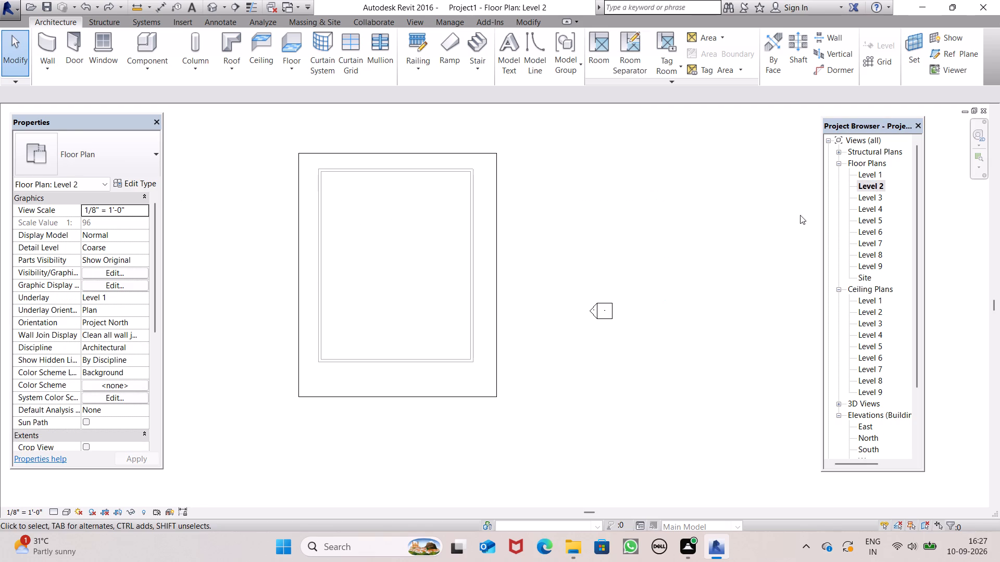
left_click(323, 157)
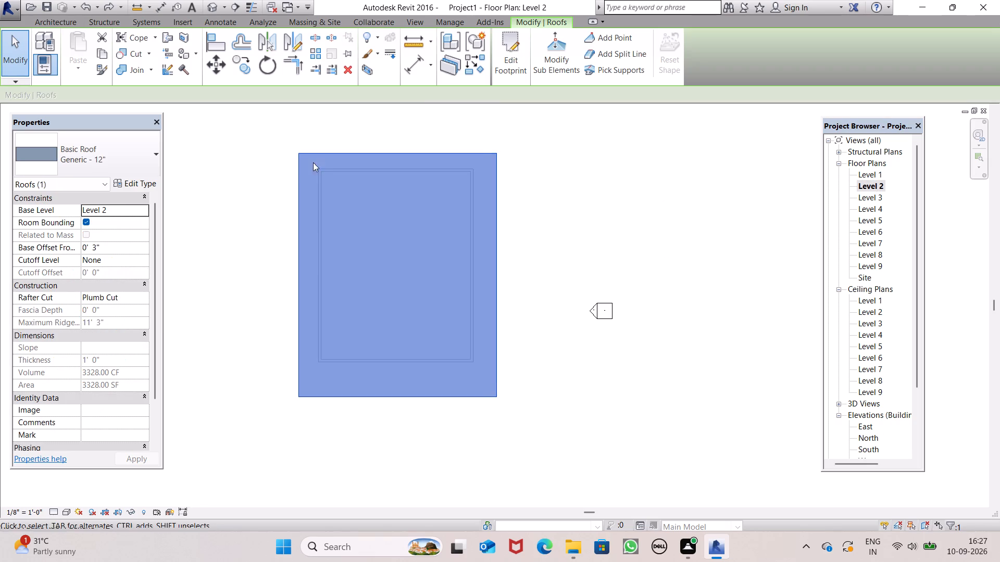
left_click(93, 158)
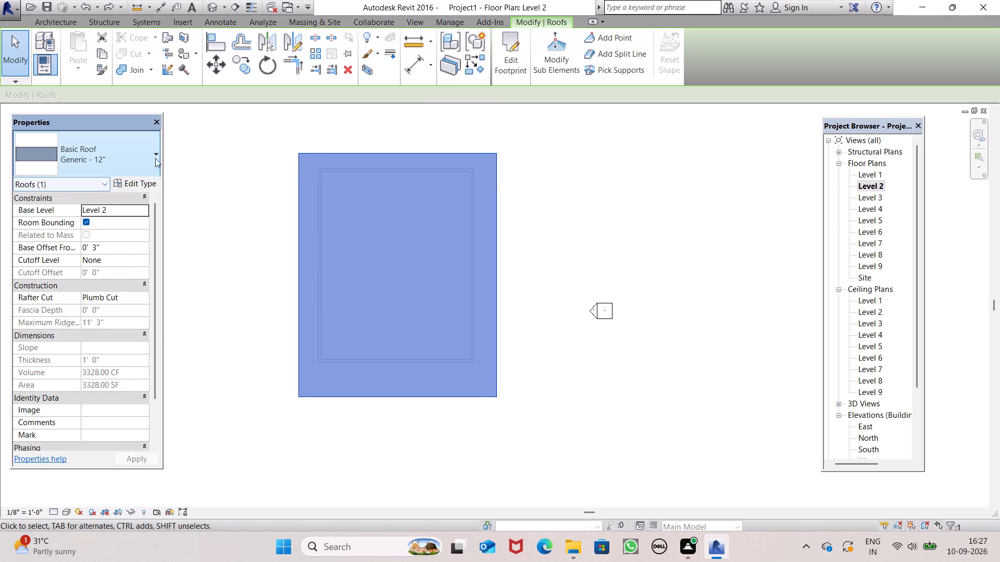
left_click(153, 152)
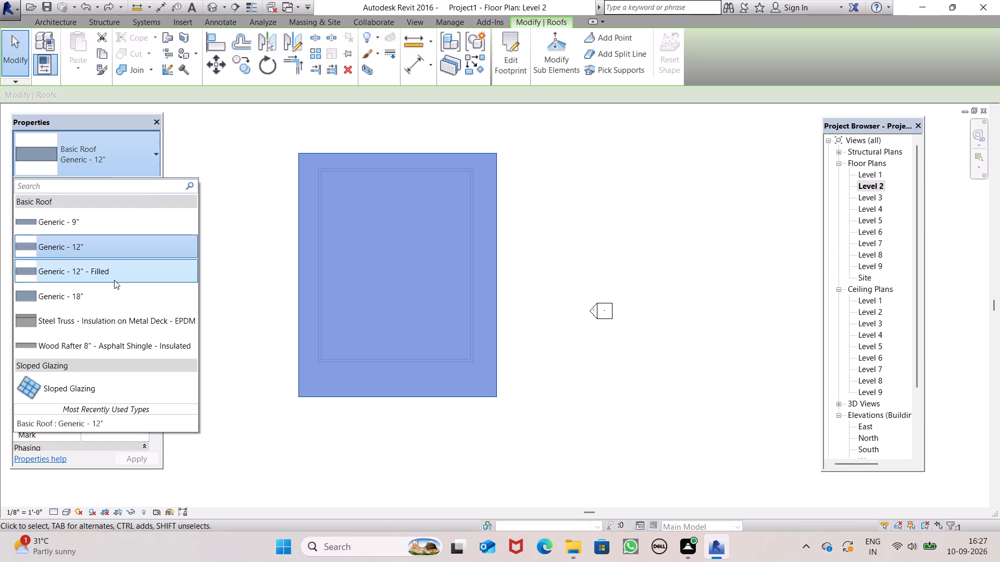
scroll(75, 311, "down", 4)
scroll(72, 302, "up", 5)
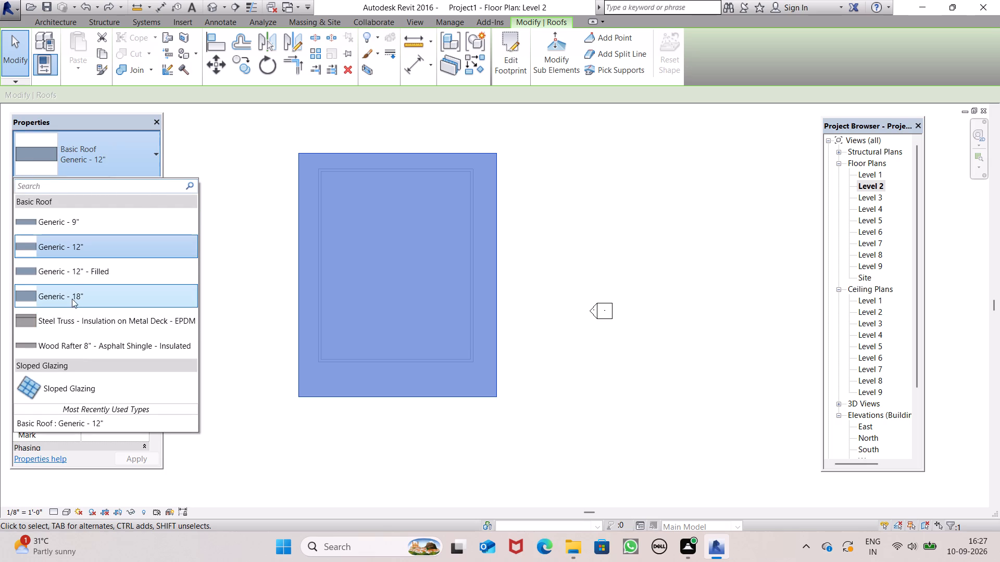
scroll(72, 299, "up", 2)
scroll(80, 263, "down", 7)
scroll(83, 275, "up", 8)
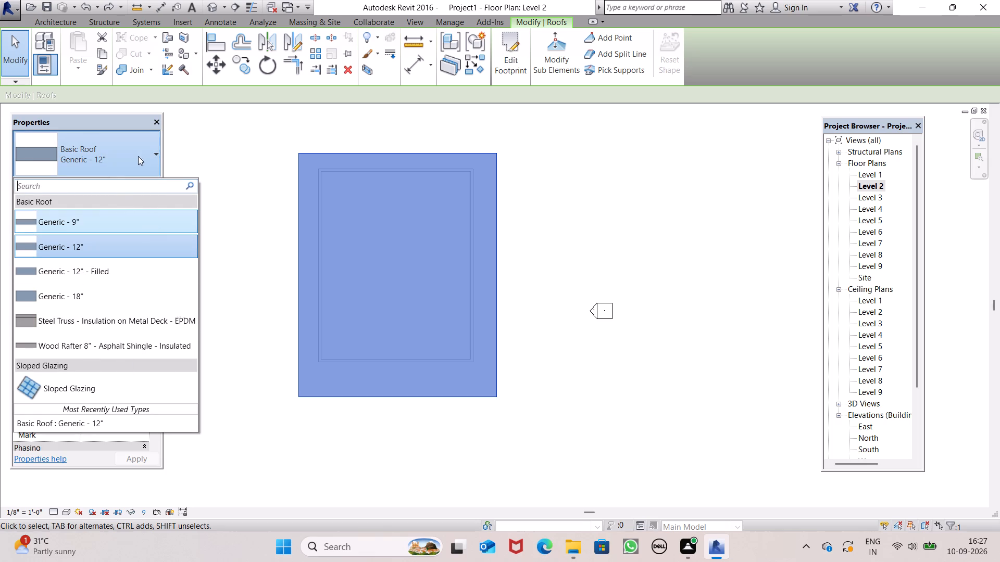
left_click(157, 152)
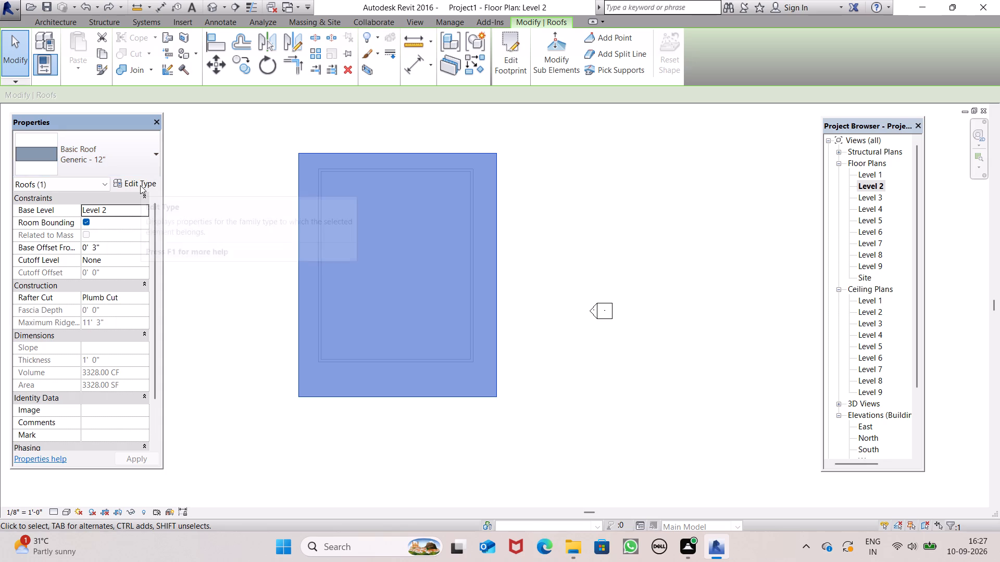
Duplicate the roof's Generic - 12" type under the name 6" and apply it to the roof.
left_click(140, 185)
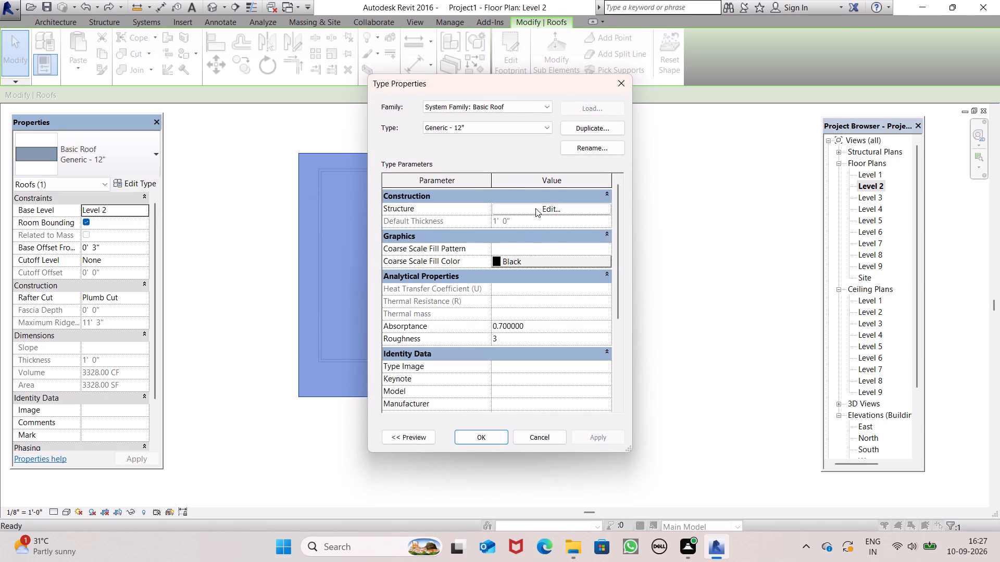
left_click(579, 131)
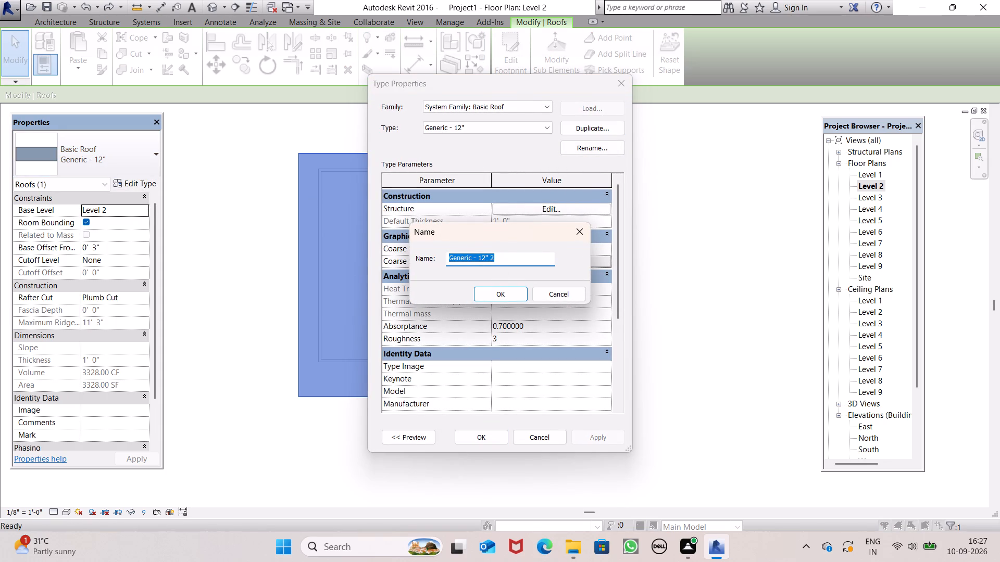
key("BackSpace")
type("6\"")
key("Return")
scroll(543, 214, "down", 1)
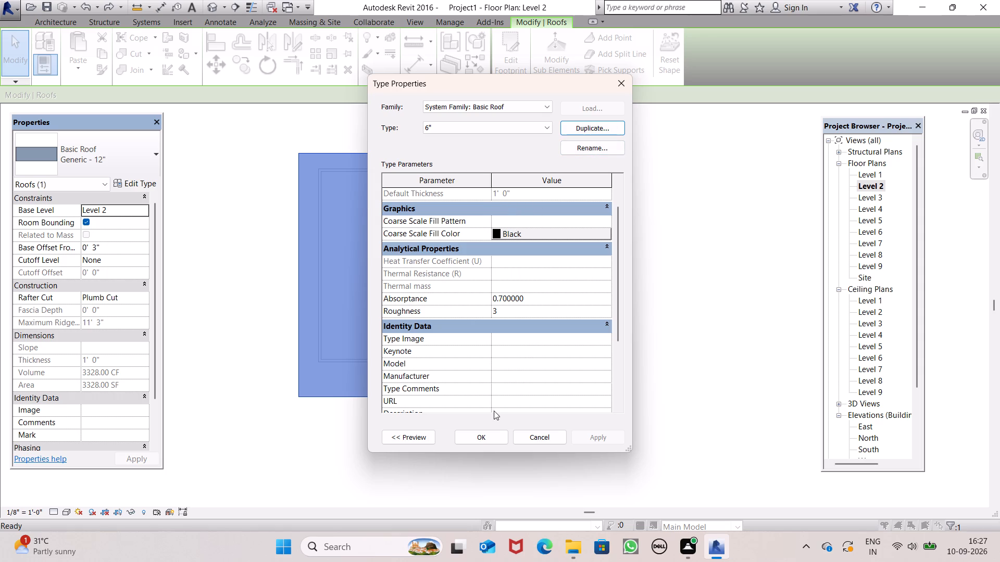
left_click(472, 442)
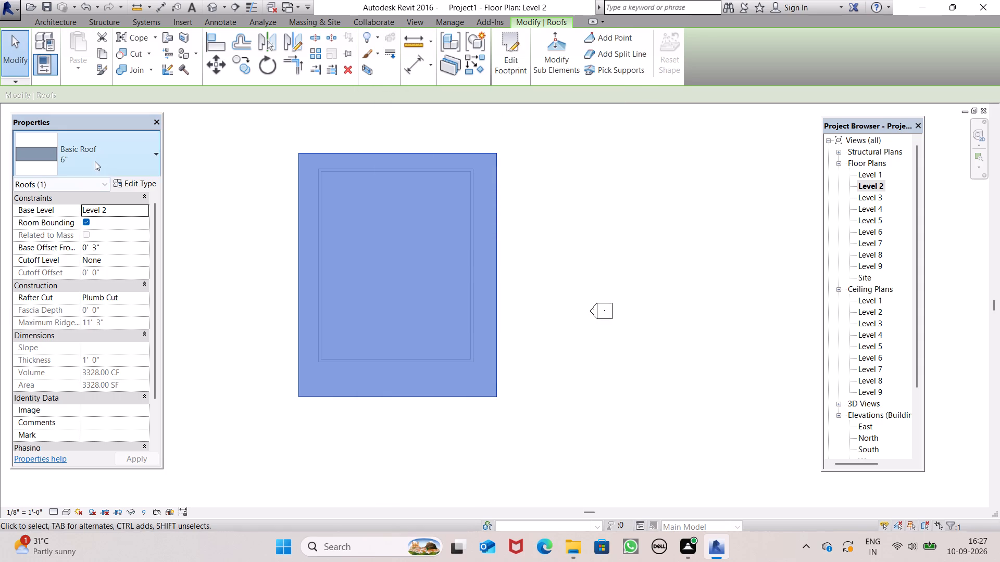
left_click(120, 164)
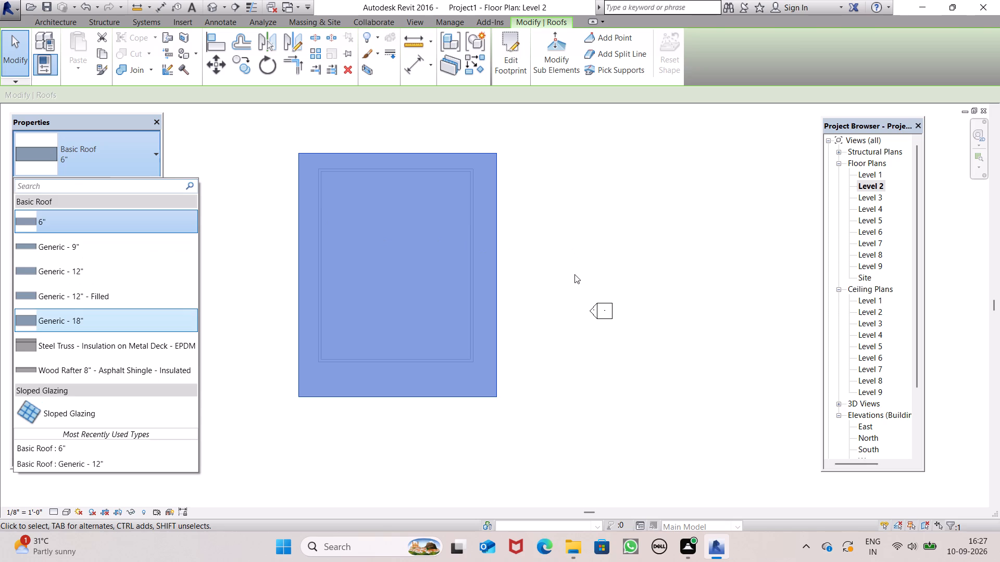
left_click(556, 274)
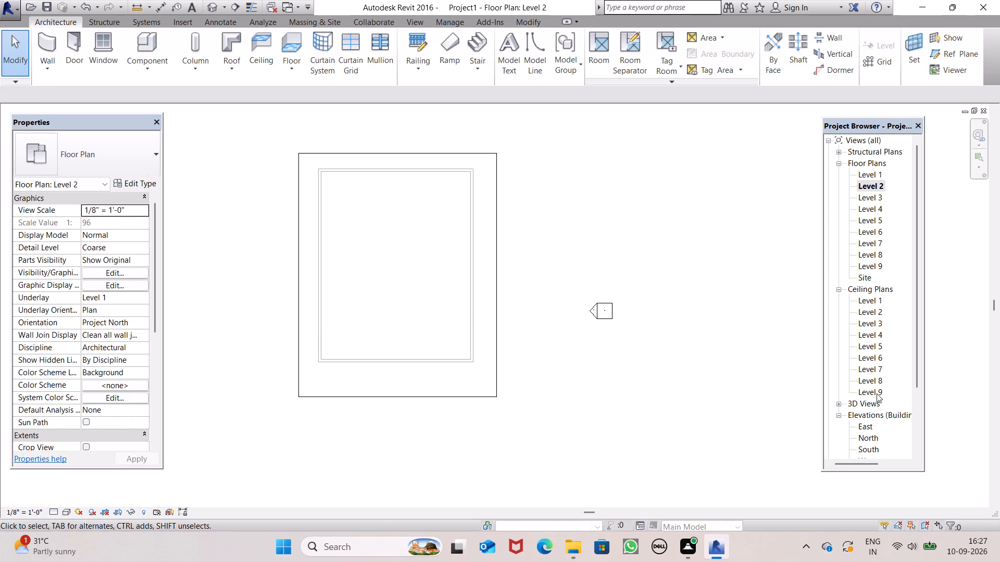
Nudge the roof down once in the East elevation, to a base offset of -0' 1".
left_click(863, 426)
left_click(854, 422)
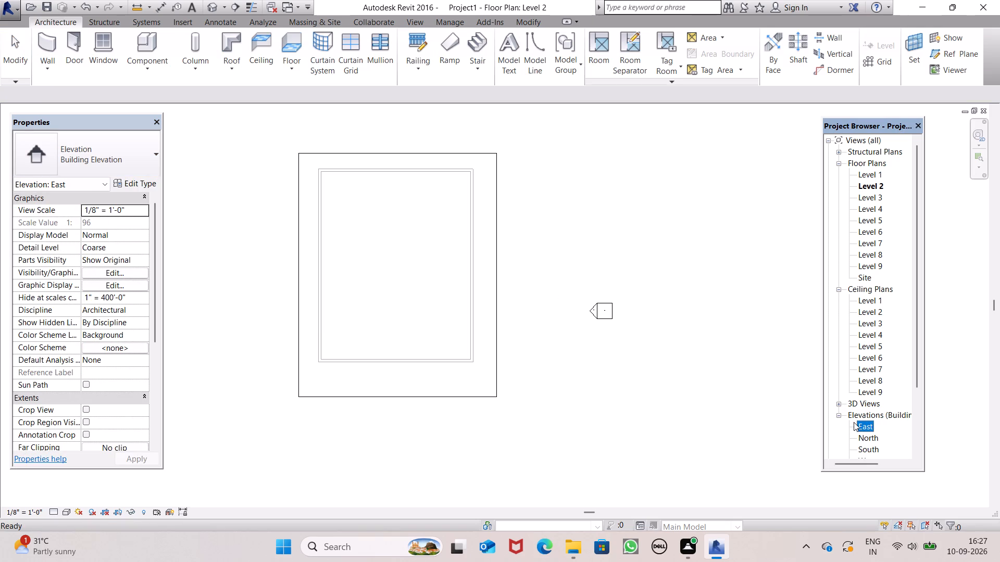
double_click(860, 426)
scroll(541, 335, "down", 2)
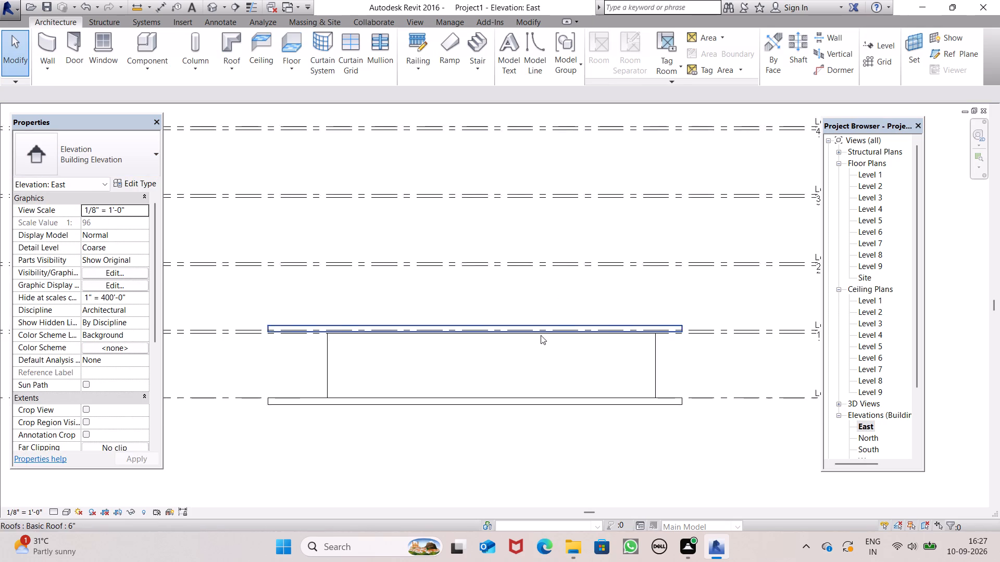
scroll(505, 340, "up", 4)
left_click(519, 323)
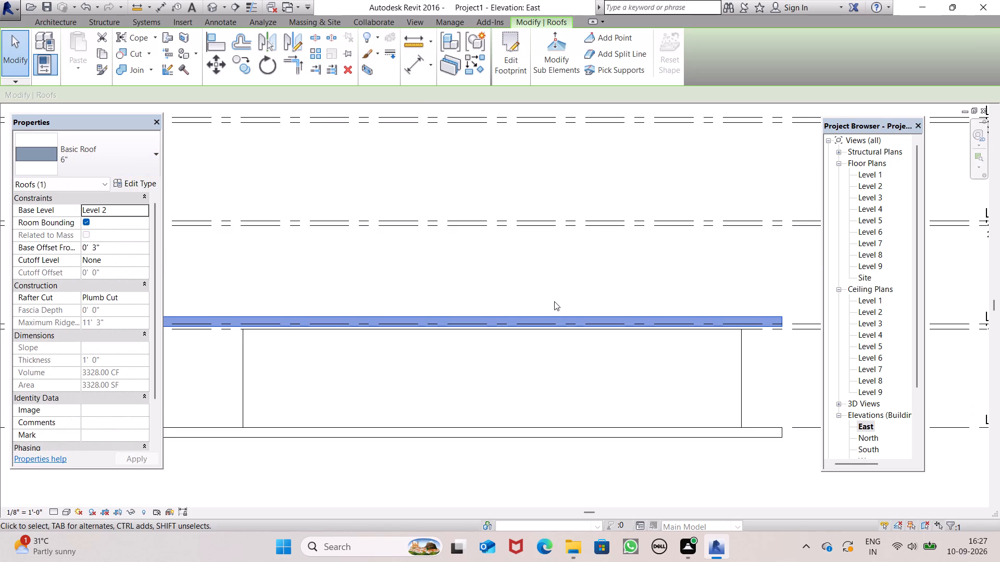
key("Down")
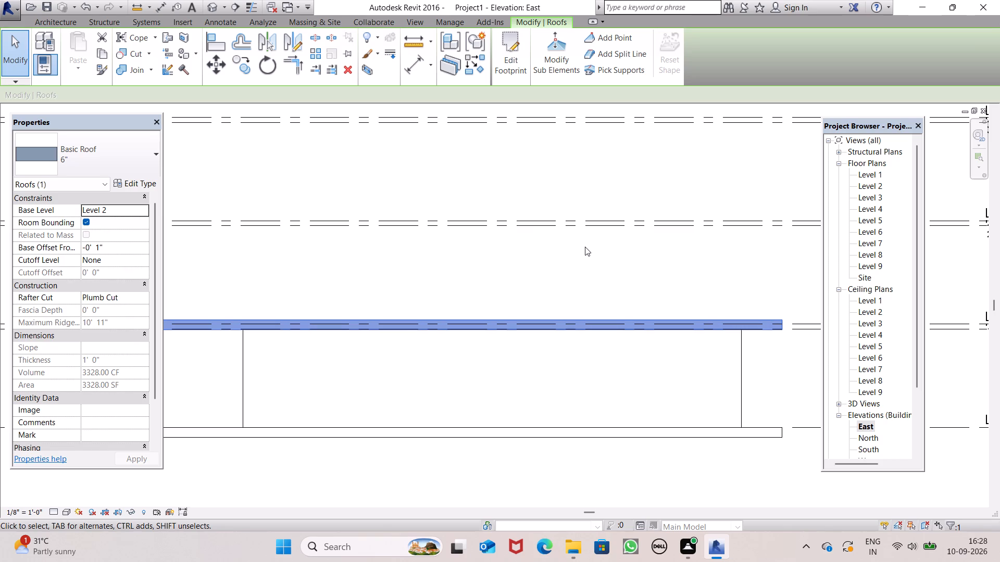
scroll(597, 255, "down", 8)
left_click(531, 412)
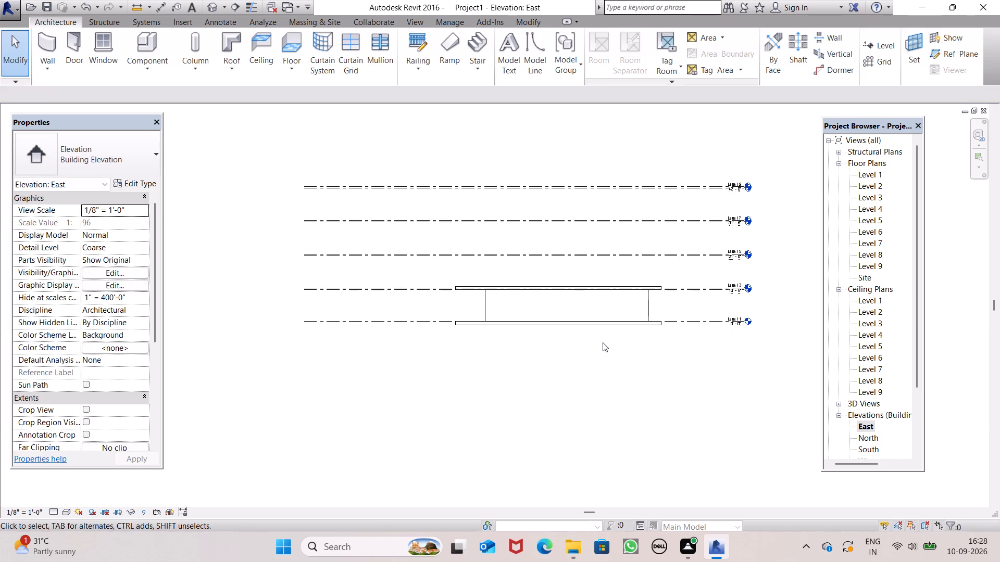
Undo the roof nudges, the 6" roof type and the finished roof, back to its footprint sketch with the boundary drawn.
key("ctrl+x")
key("ctrl+z")
key("ctrl+z")
key("ctrl+z")
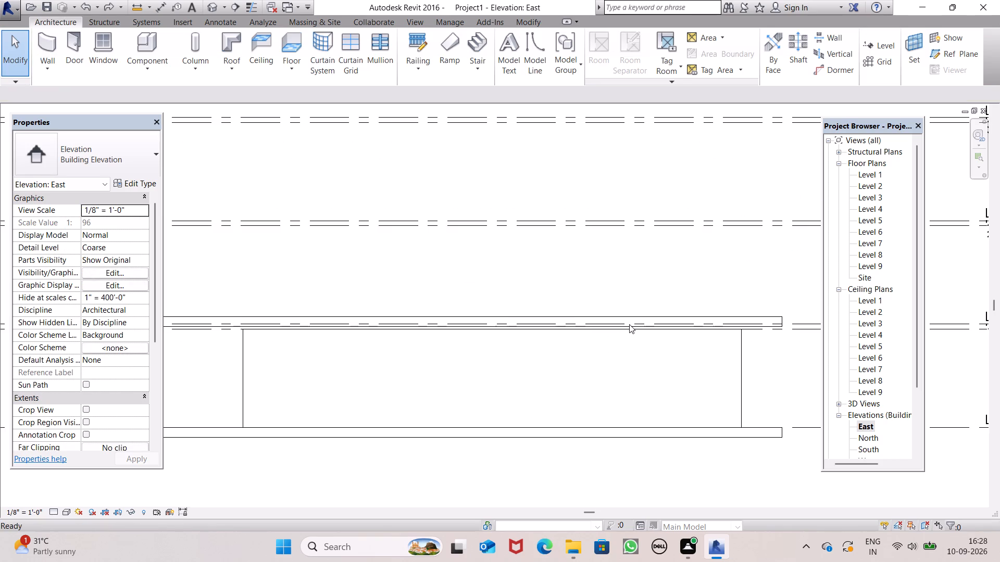
key("ctrl+z")
key("z")
key("ctrl+z")
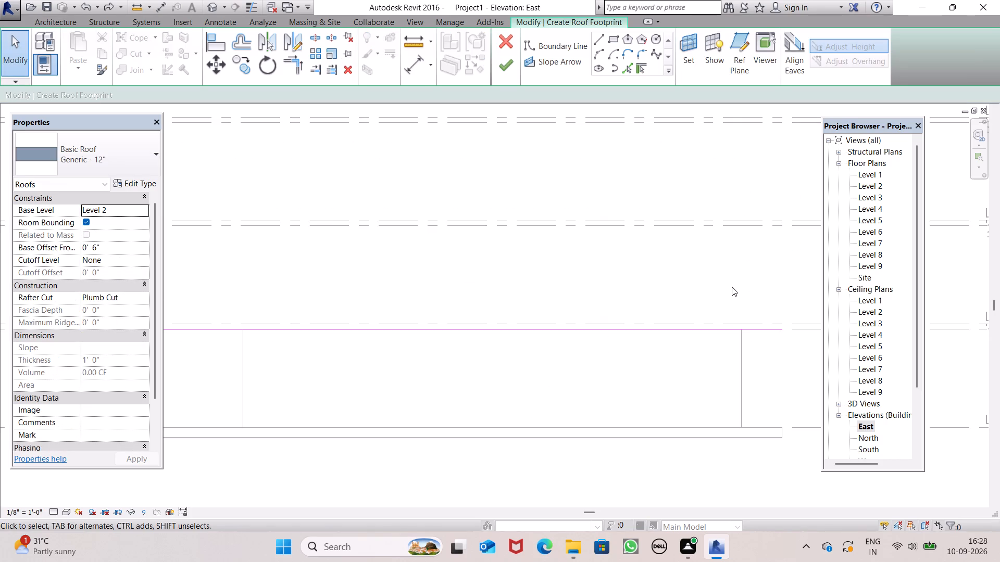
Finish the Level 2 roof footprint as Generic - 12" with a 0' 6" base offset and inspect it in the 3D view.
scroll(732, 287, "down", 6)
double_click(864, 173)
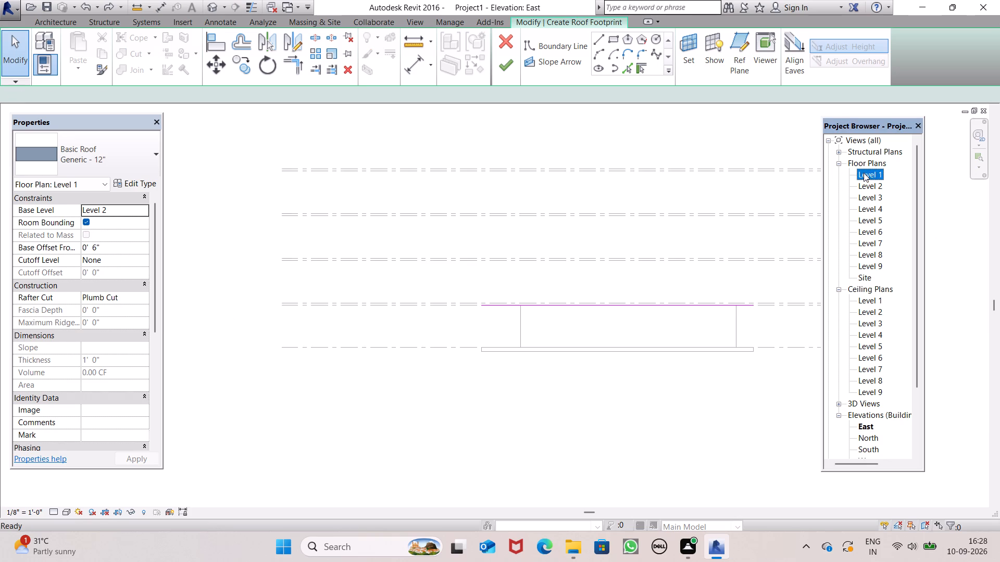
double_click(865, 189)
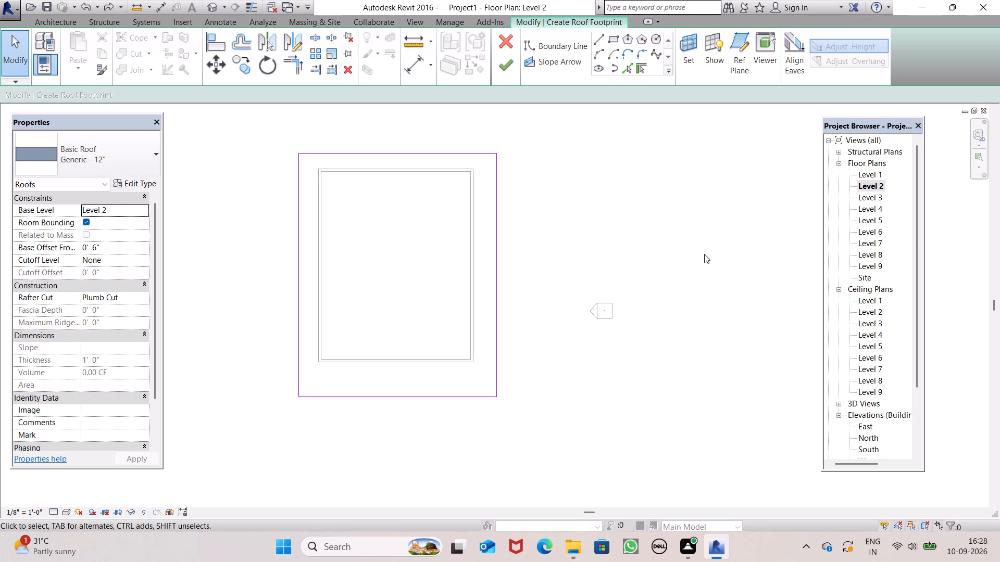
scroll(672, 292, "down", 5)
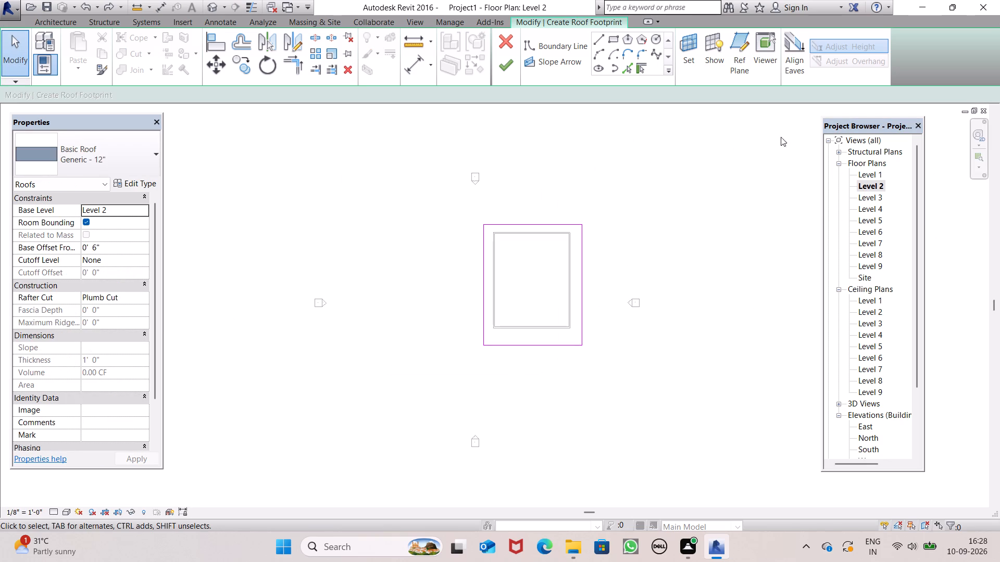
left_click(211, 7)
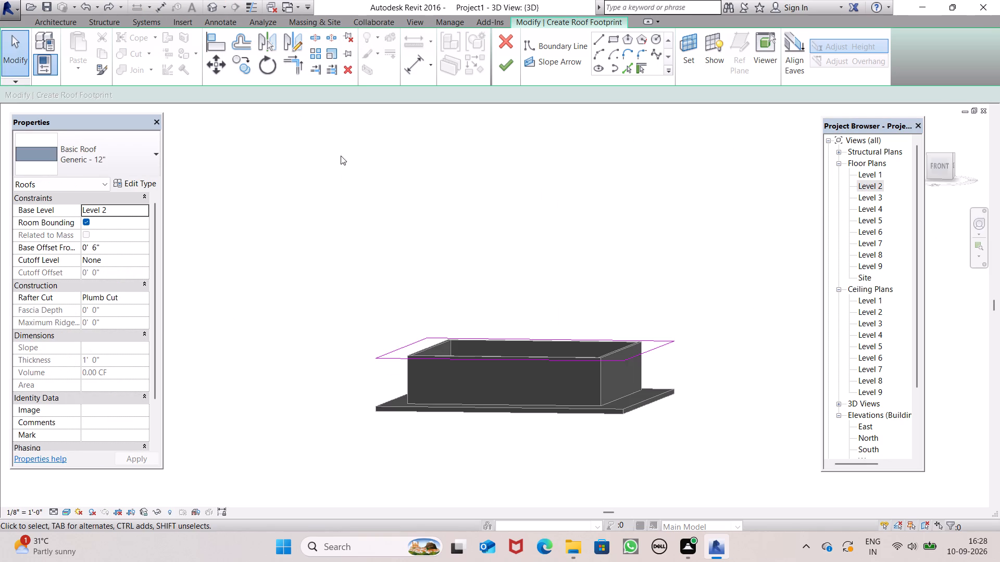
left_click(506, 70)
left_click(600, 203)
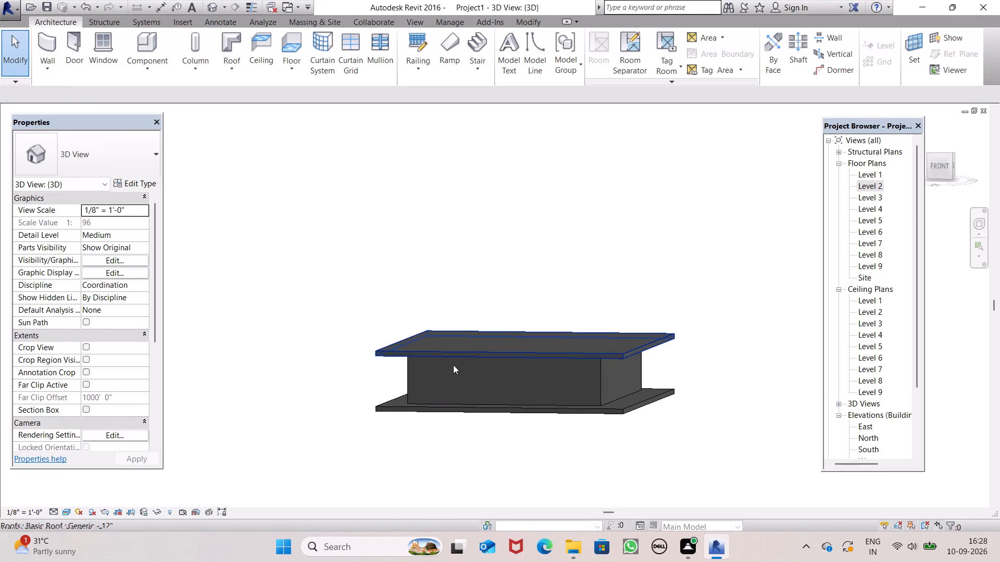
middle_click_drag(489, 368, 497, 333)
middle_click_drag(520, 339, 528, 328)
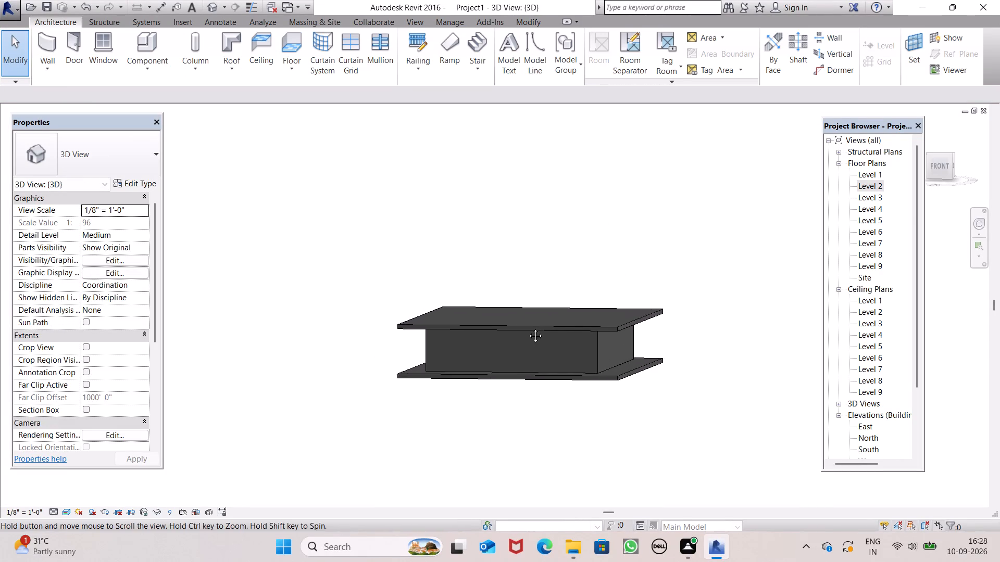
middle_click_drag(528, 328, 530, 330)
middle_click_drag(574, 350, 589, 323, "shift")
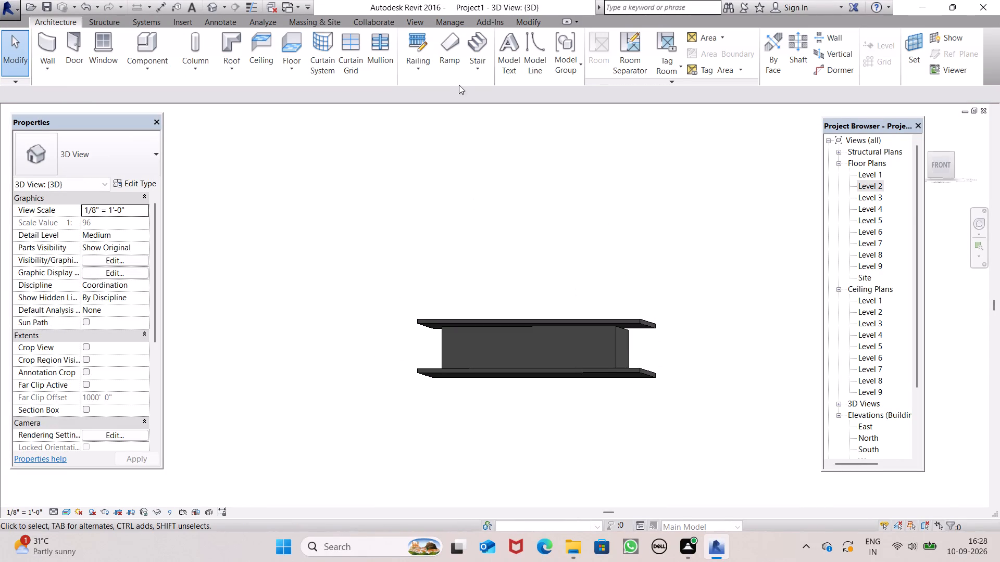
Undo the finished roof, its boundary lines and its base offset, back to an empty roof footprint sketch.
key("ctrl+z")
key("ctrl+z")
key("ctrl+z")
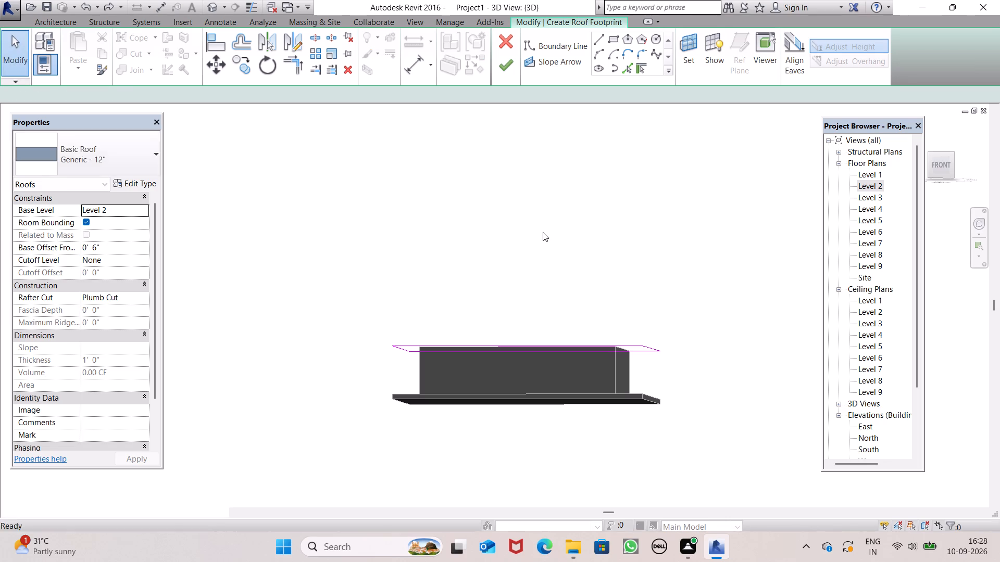
key("ctrl+z")
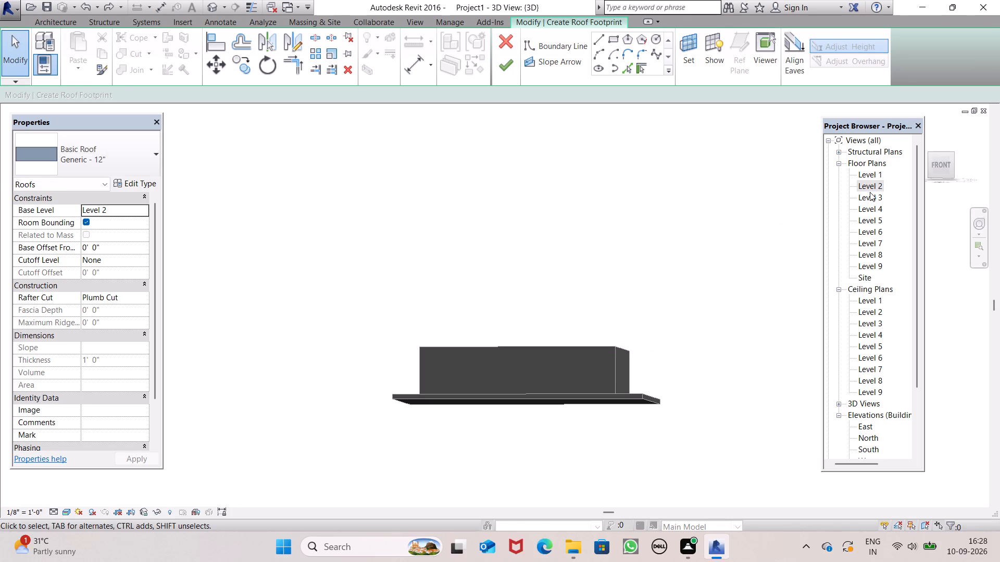
Duplicate the Generic - 12" roof type under the name 6 while sketching in the Level 2 plan.
double_click(870, 190)
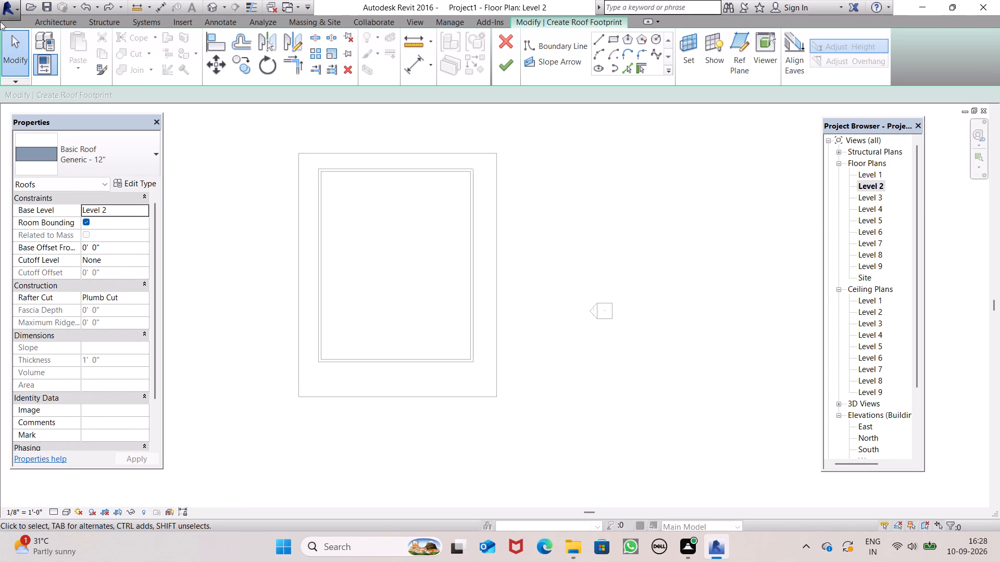
left_click(159, 158)
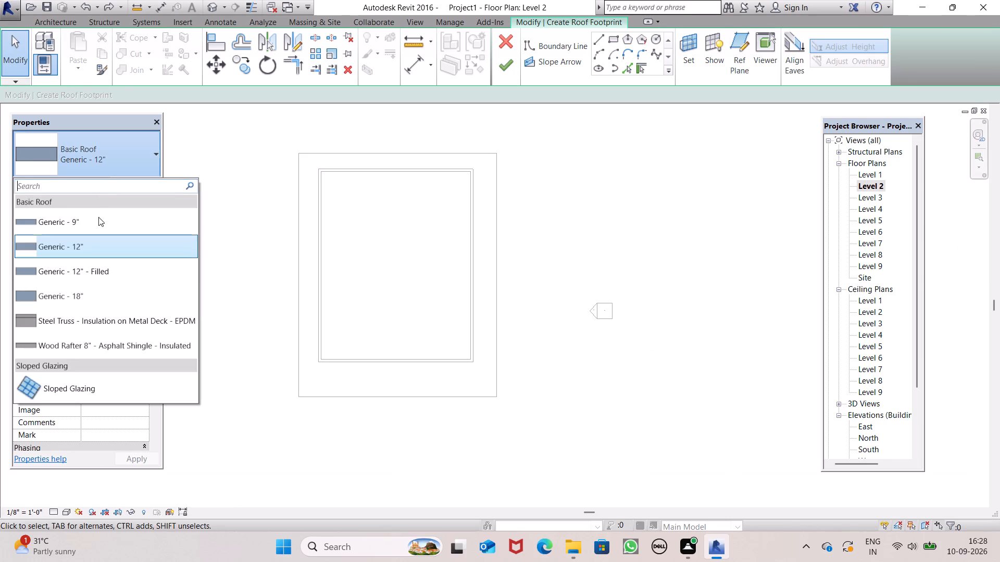
scroll(117, 290, "down", 3)
scroll(117, 290, "up", 6)
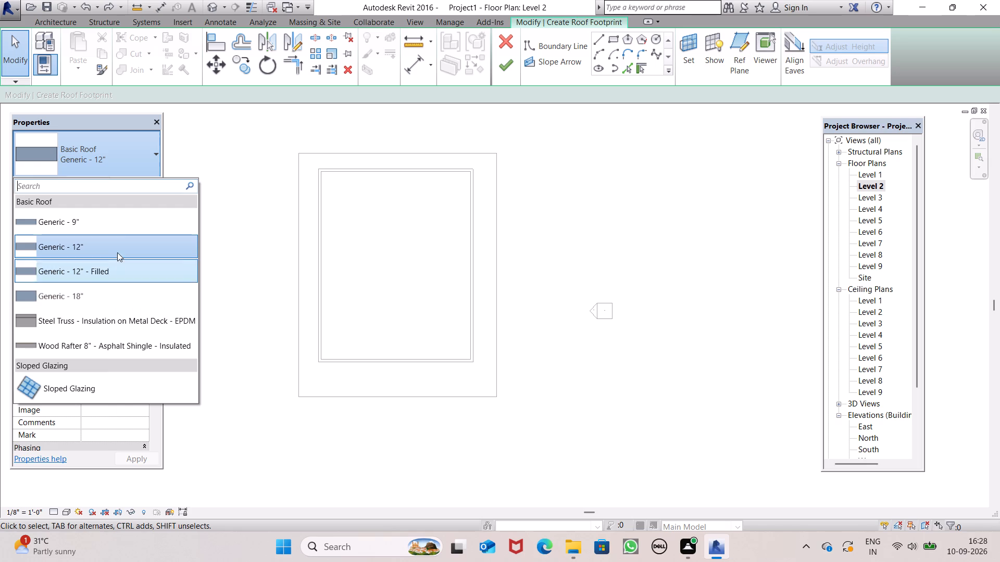
left_click(156, 148)
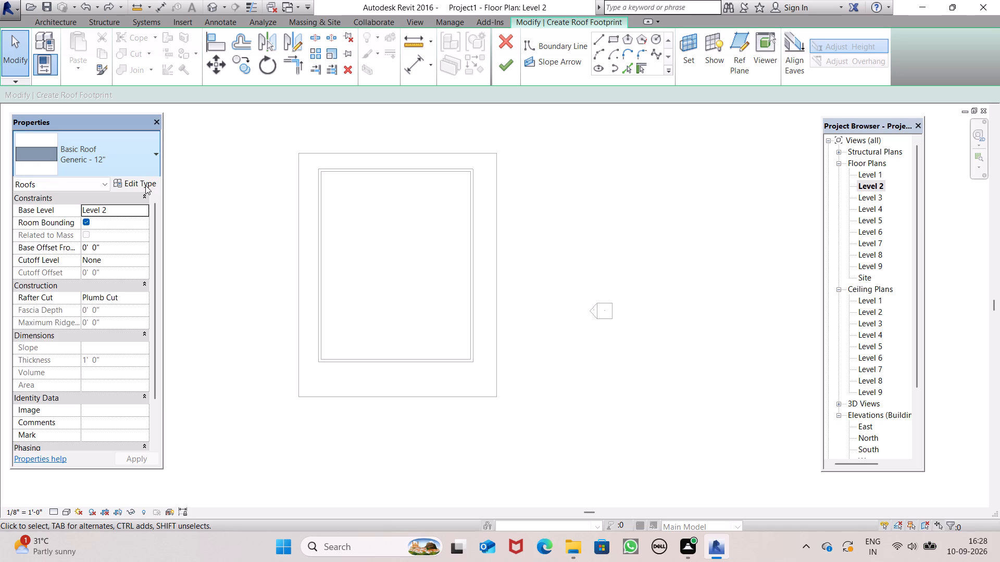
left_click(145, 185)
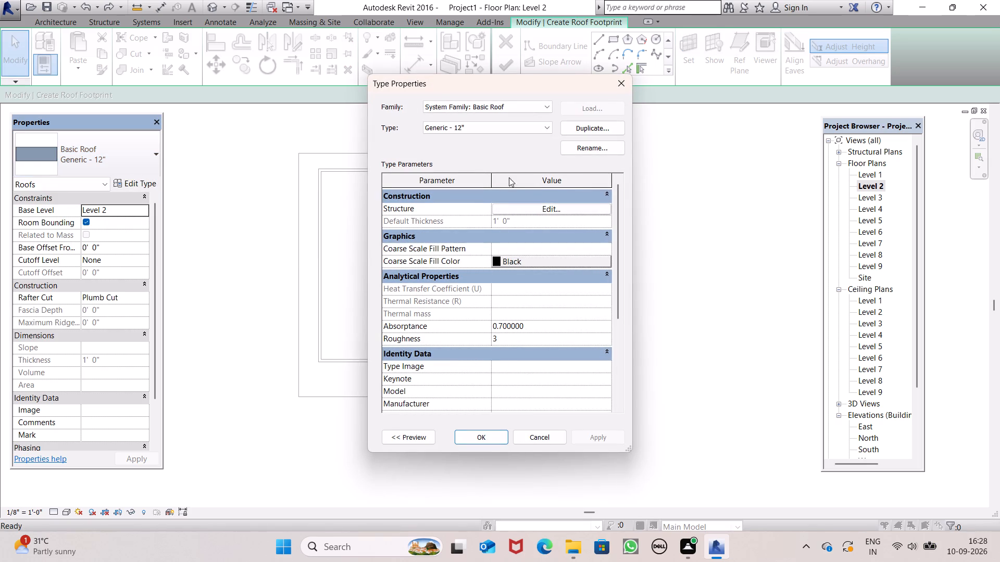
left_click(592, 130)
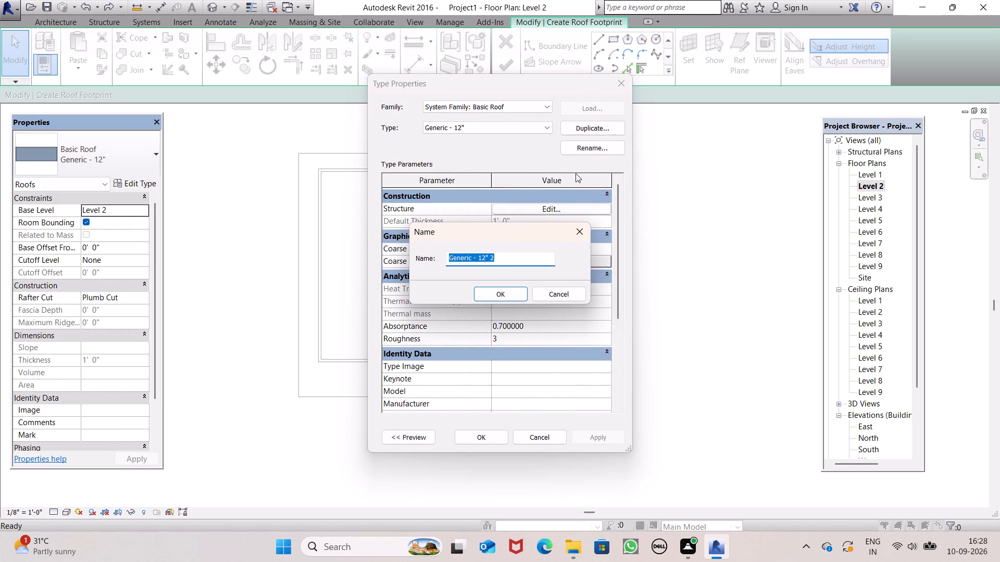
key("BackSpace")
key("6")
key("Return")
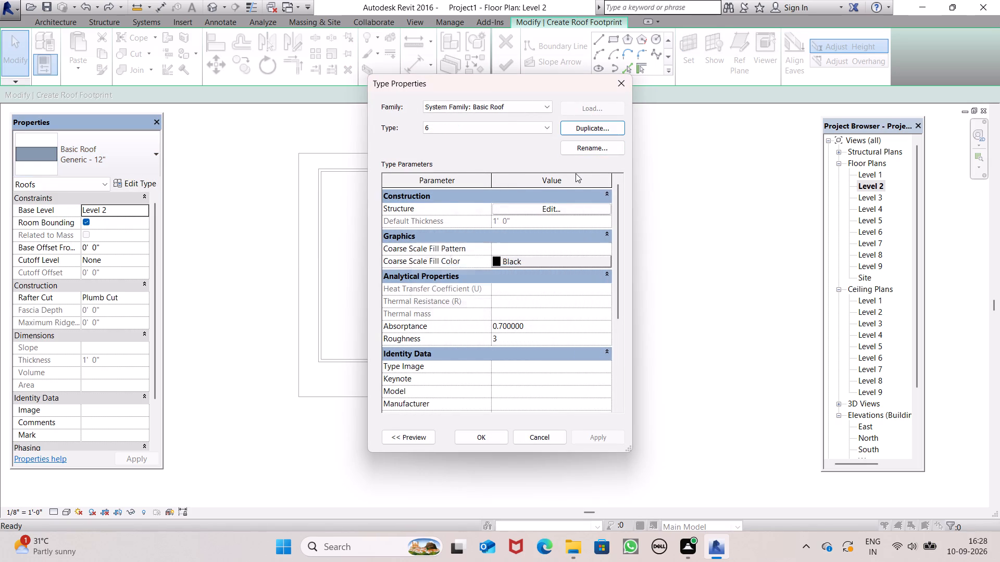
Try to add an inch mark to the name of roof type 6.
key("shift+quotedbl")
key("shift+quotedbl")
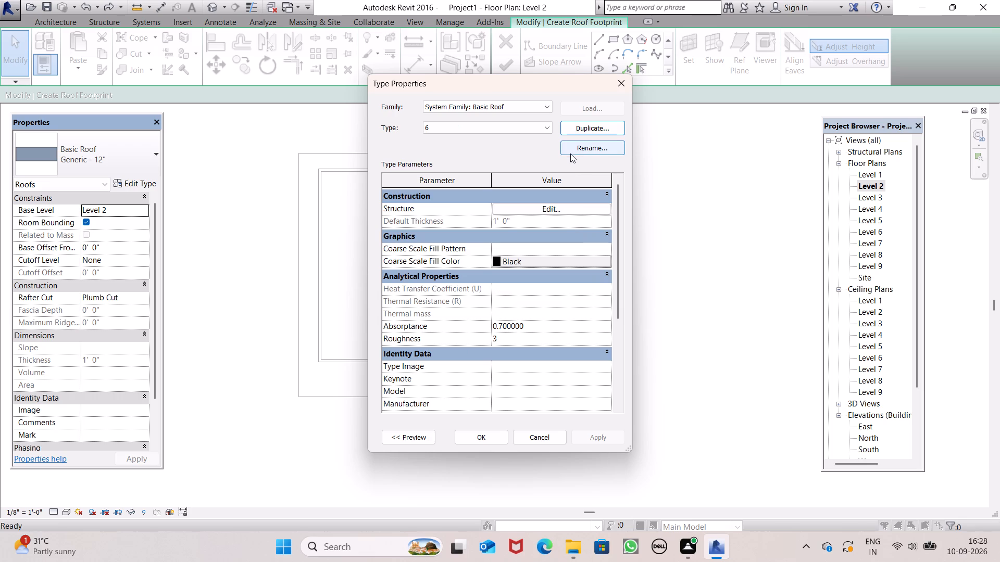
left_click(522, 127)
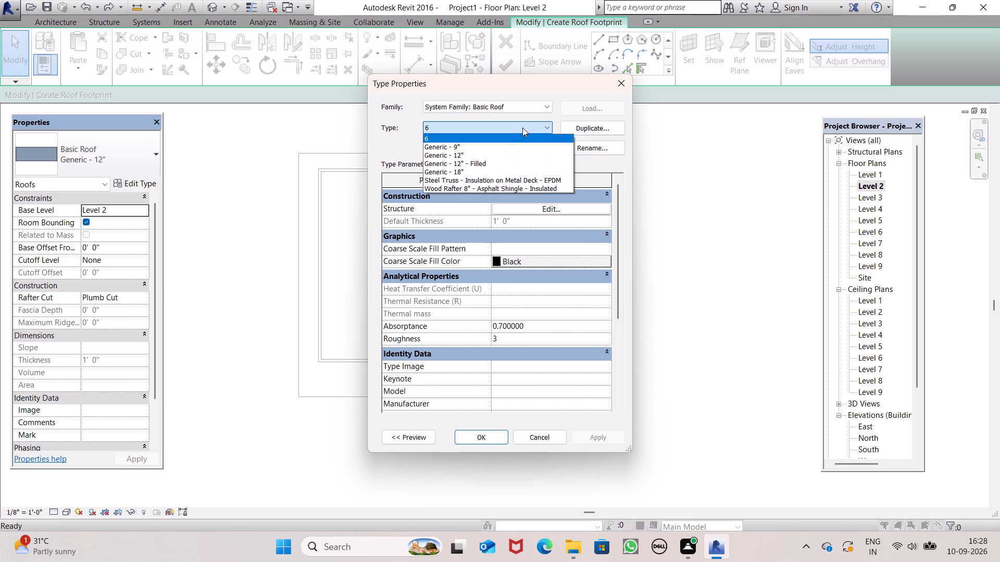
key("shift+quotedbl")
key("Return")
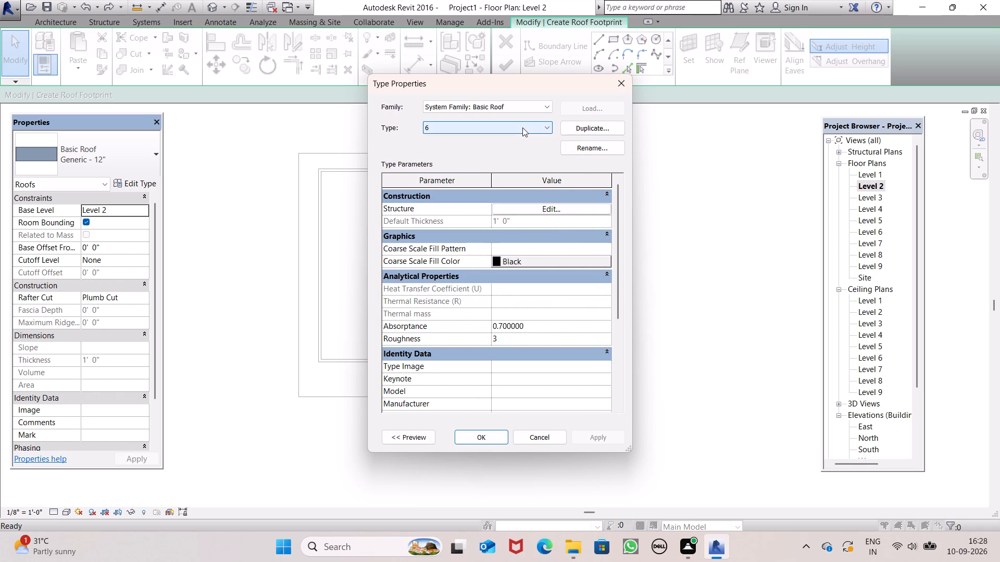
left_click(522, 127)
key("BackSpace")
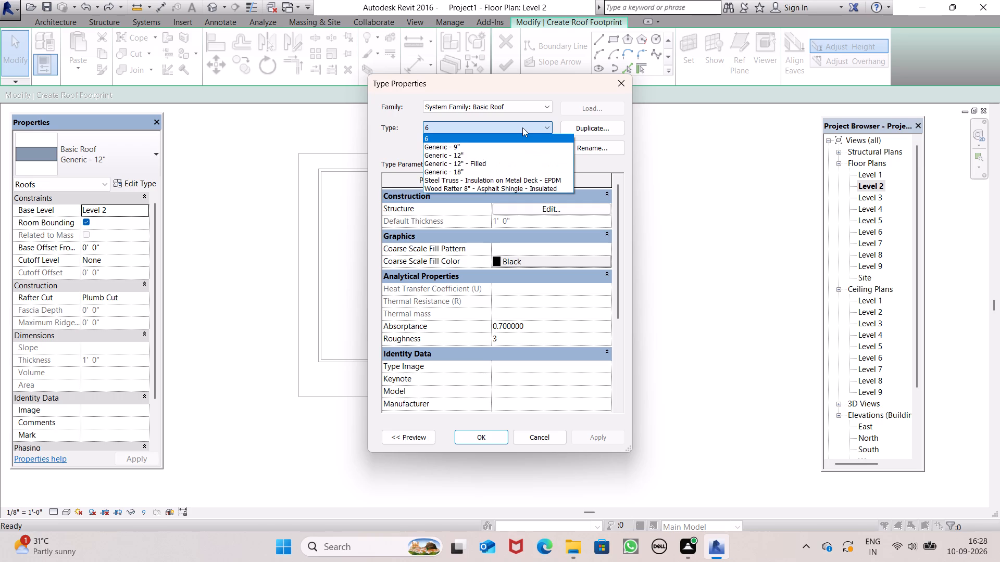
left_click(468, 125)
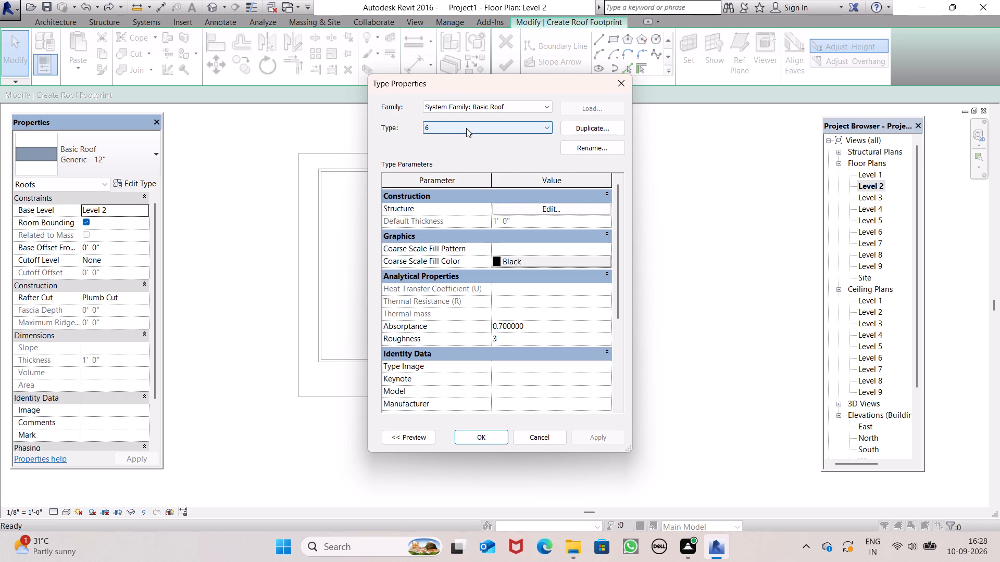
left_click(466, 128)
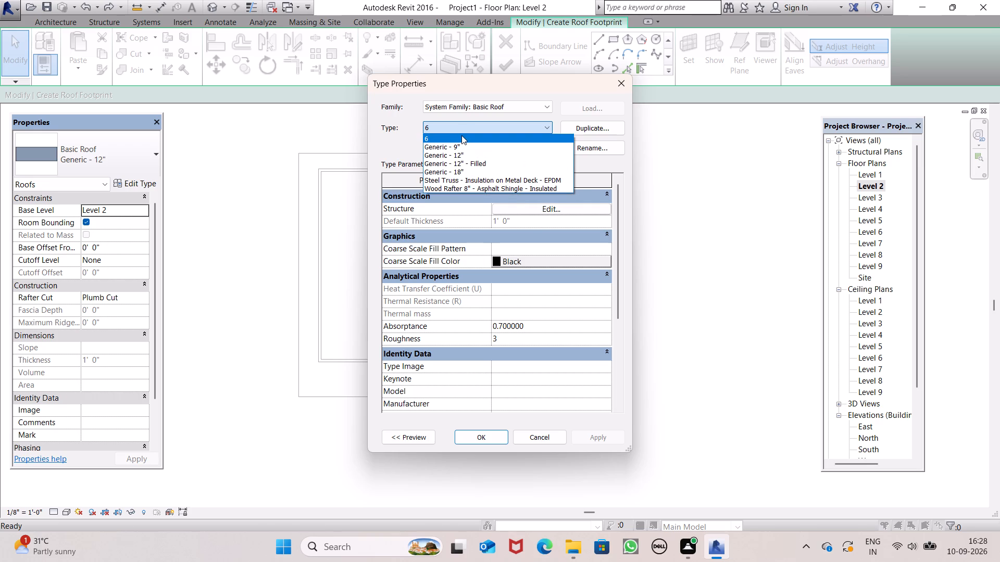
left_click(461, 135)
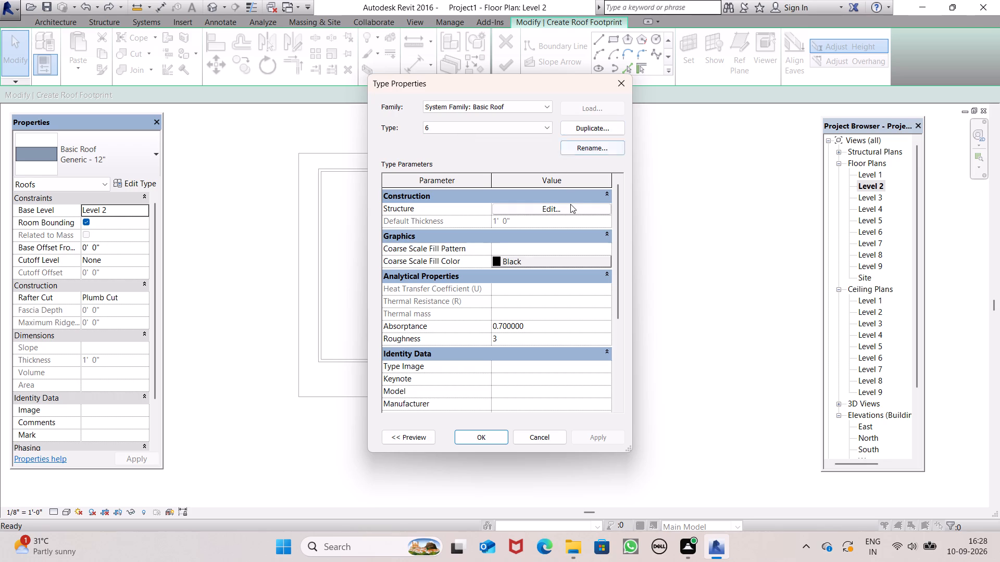
Set the Structure [1] layer thickness of roof type 6 to 6" and accept the type properties.
left_click(559, 203)
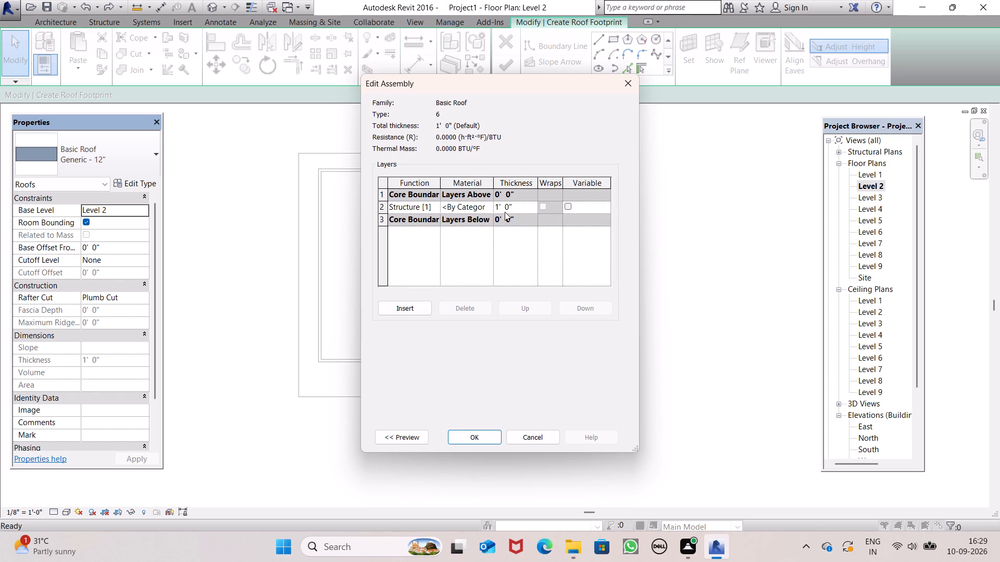
left_click(505, 207)
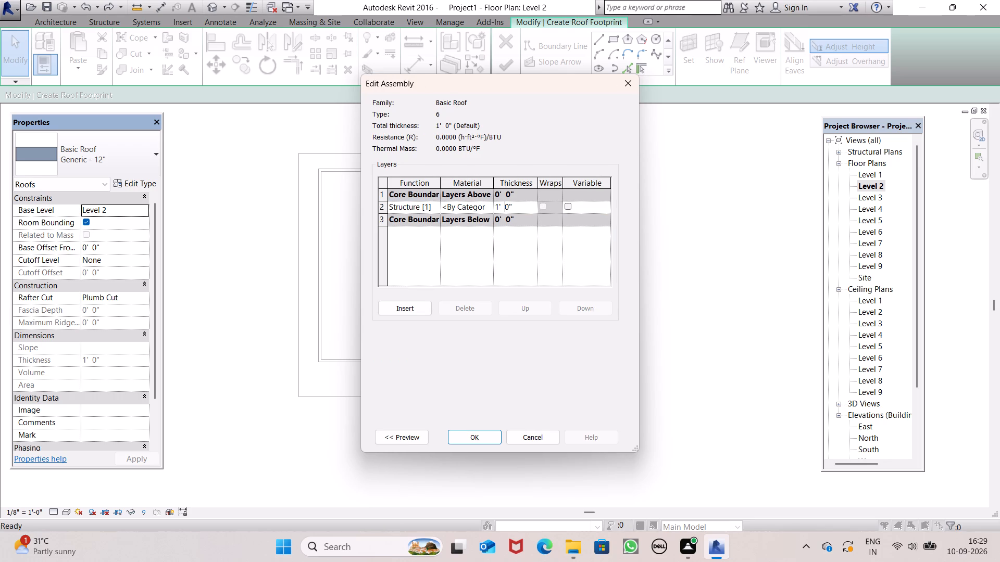
left_click(528, 206)
key("BackSpace")
key("BackSpace")
key("BackSpace")
key("BackSpace")
key("BackSpace")
key("BackSpace")
key("6")
key("shift+quotedbl")
key("Return")
left_click(462, 440)
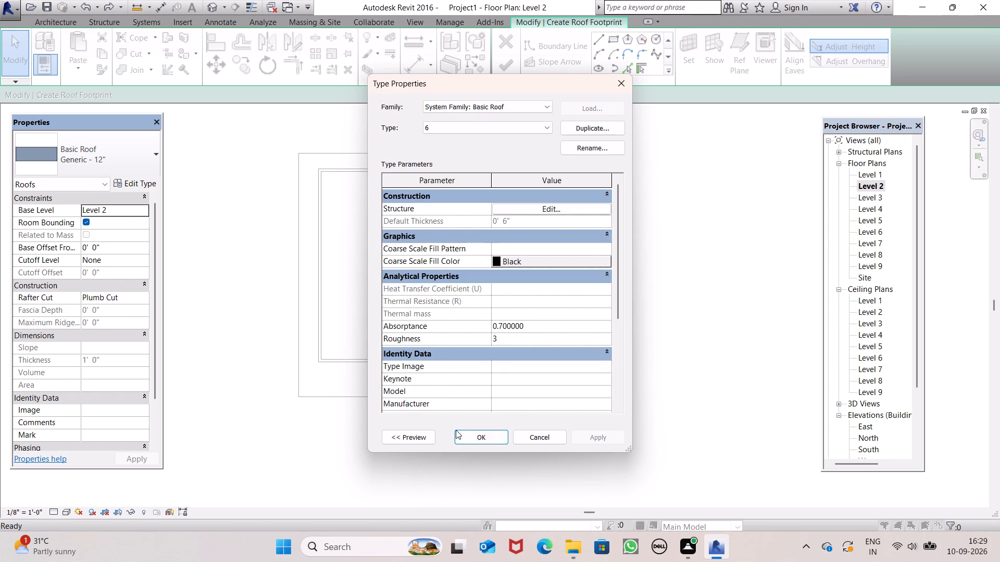
left_click(472, 434)
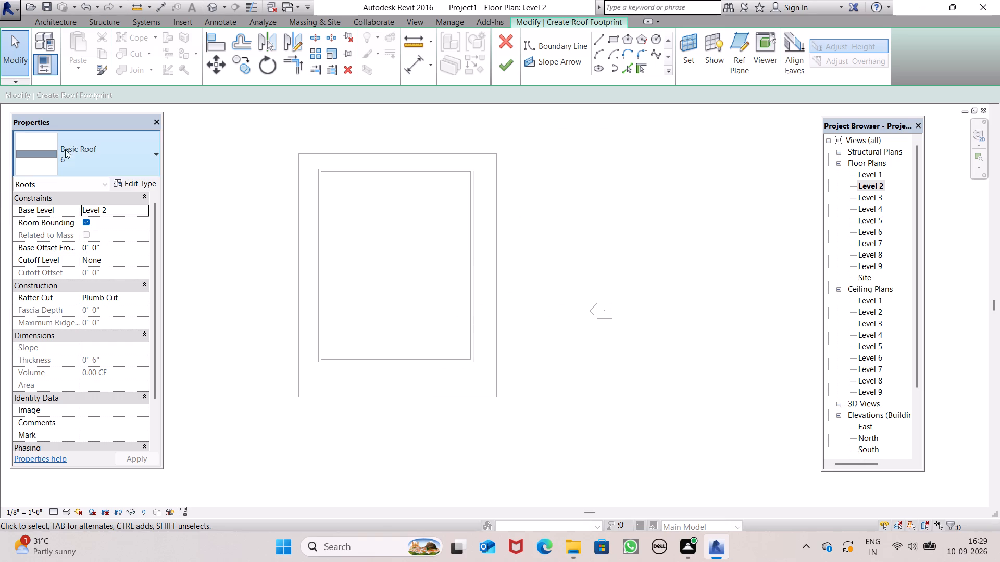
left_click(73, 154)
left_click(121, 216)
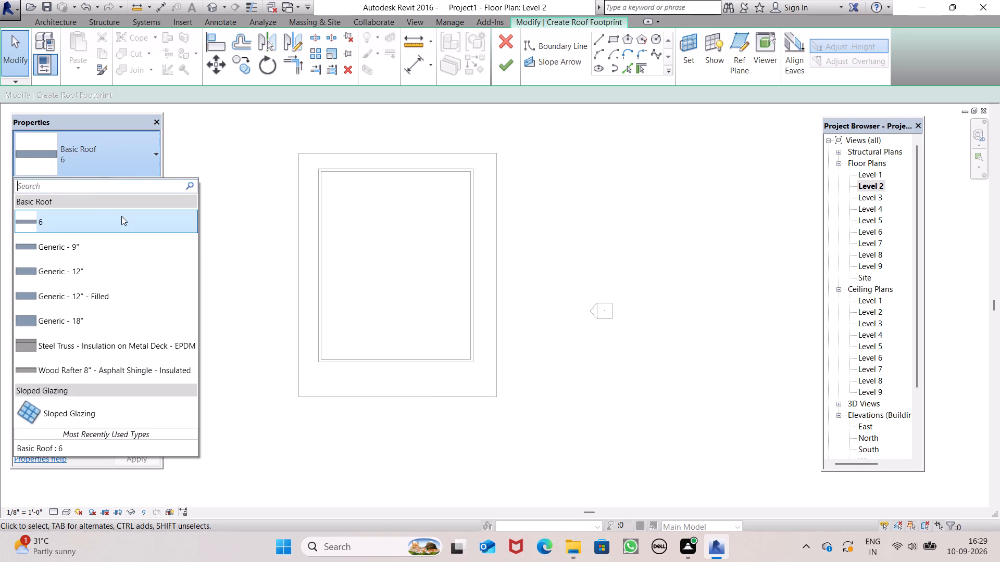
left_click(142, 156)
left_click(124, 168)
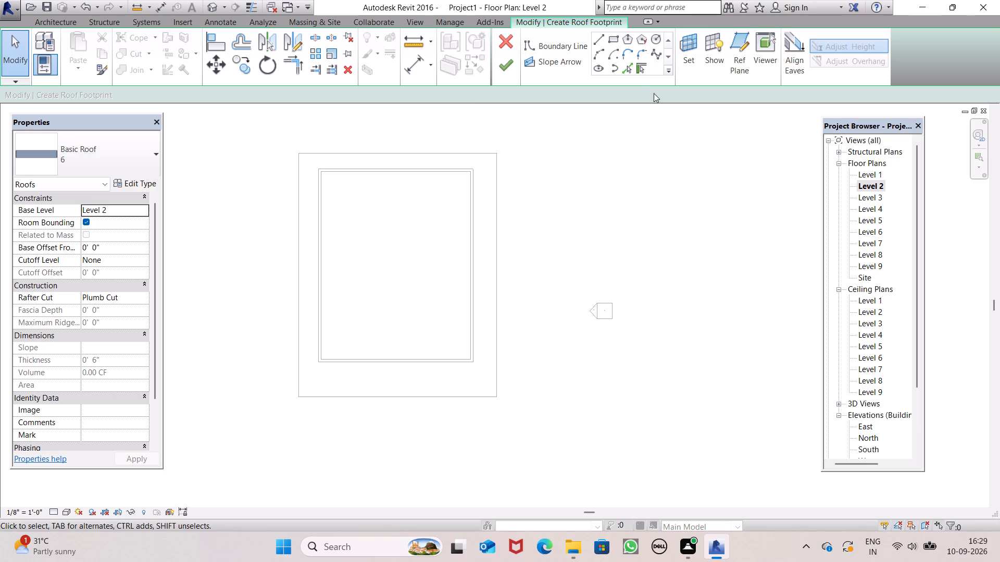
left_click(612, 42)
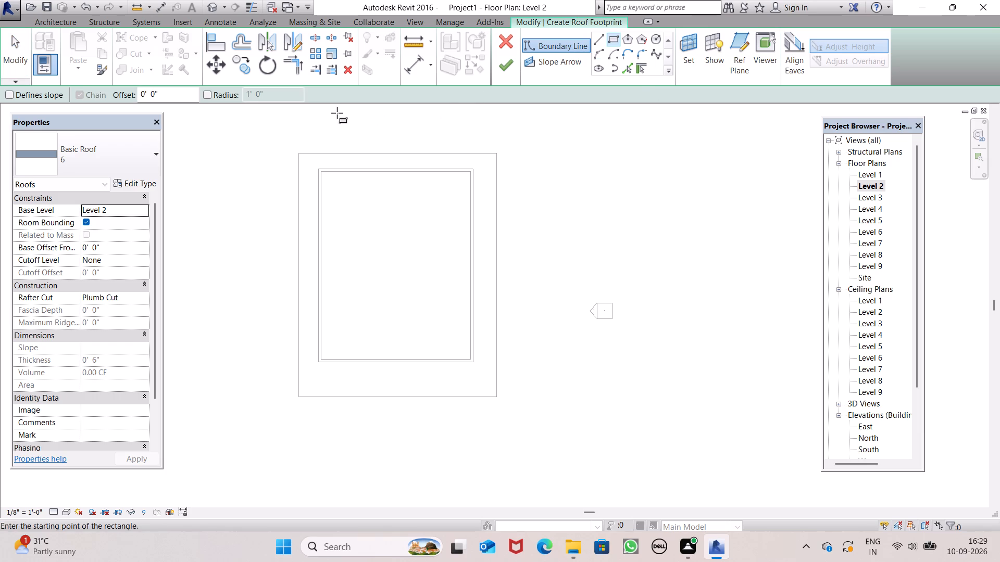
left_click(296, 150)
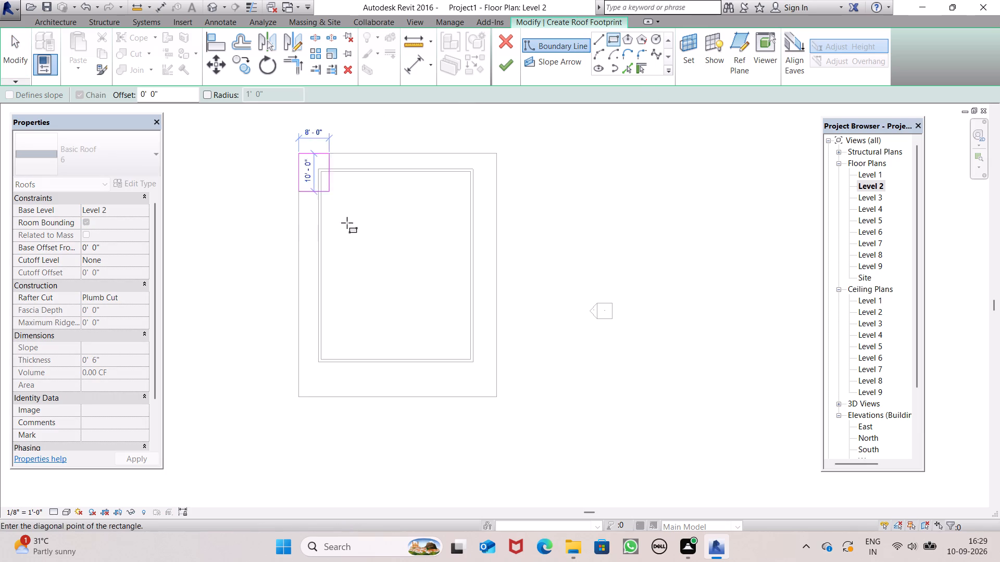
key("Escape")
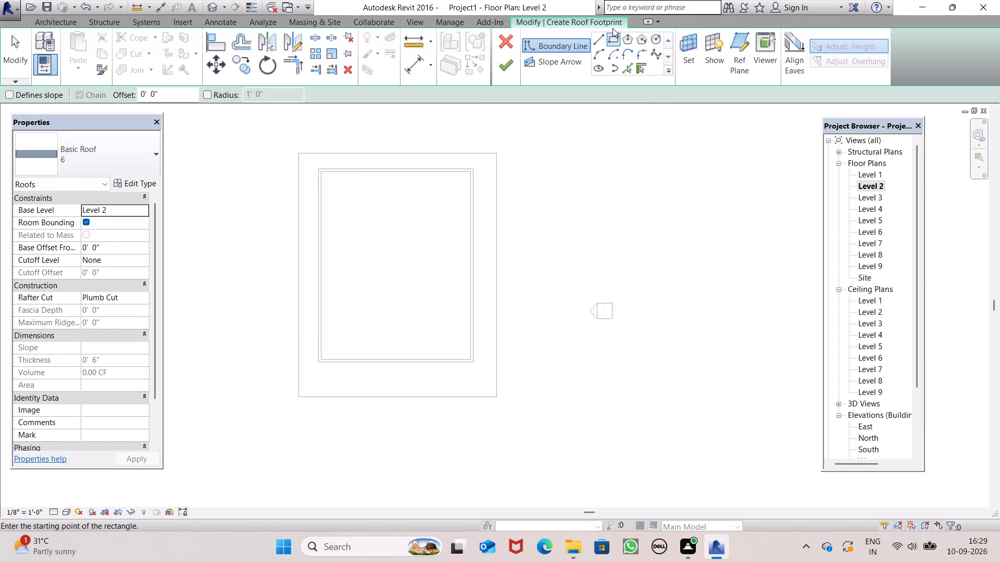
Sketch a rectangular roof boundary of 52' 0" by 64' 0" along the outer floor edges in the Level 2 plan.
left_click(612, 28)
left_click(617, 36)
left_click(619, 35)
left_click(300, 150)
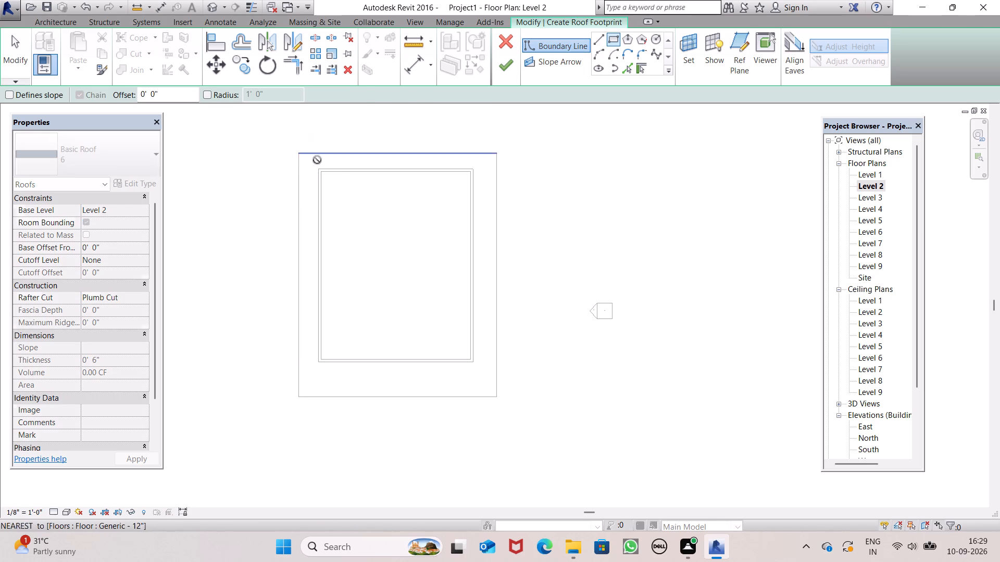
left_click(497, 393)
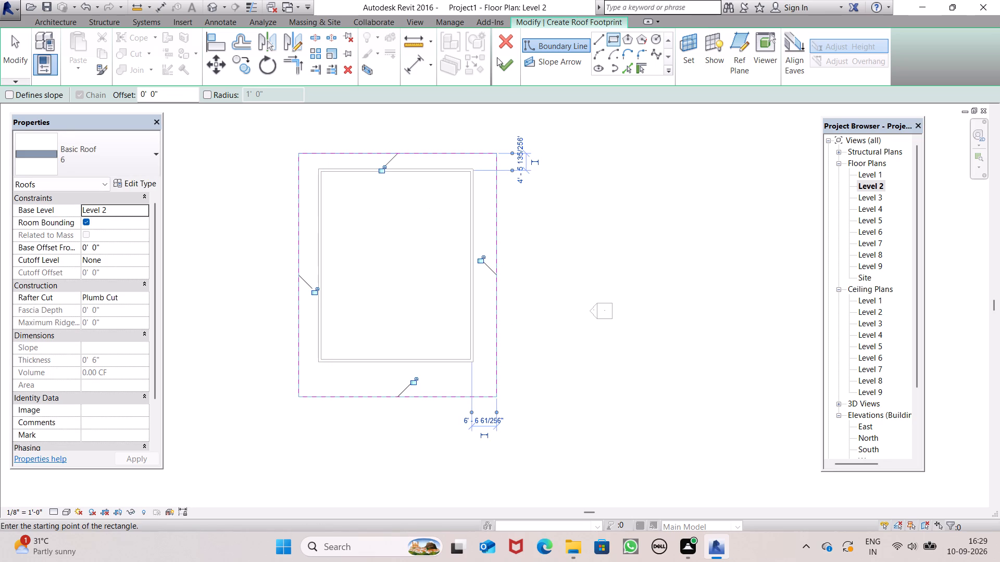
Finish the Level 2 roof footprint with the highlighted walls attached to it, and inspect it in the East elevation.
left_click(505, 67)
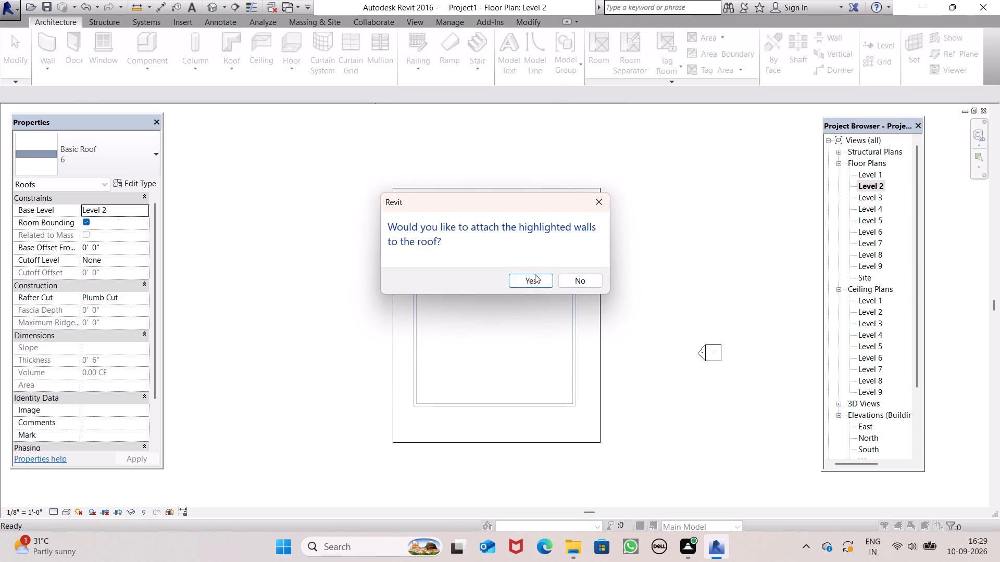
left_click(531, 282)
scroll(243, 149, "down", 3)
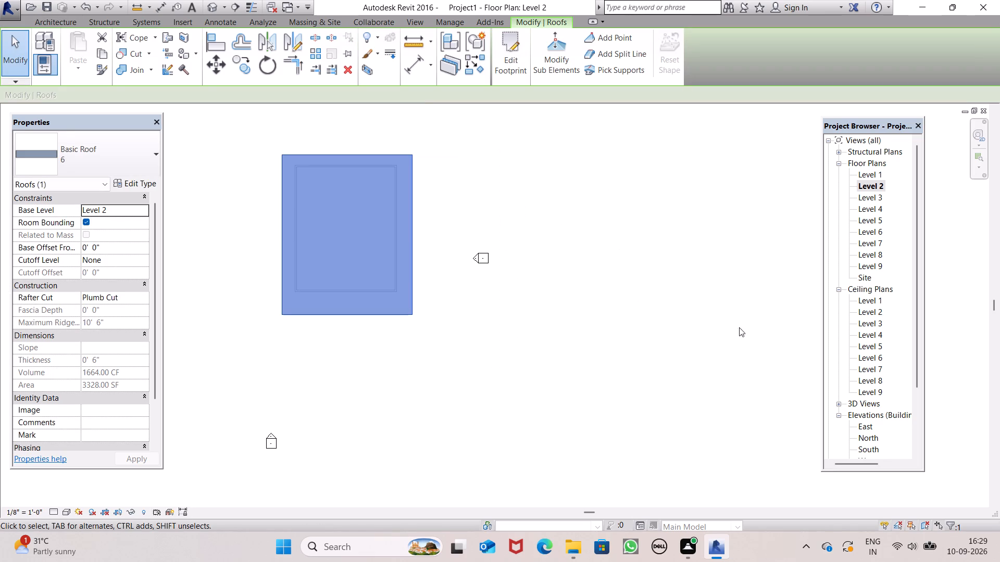
double_click(862, 424)
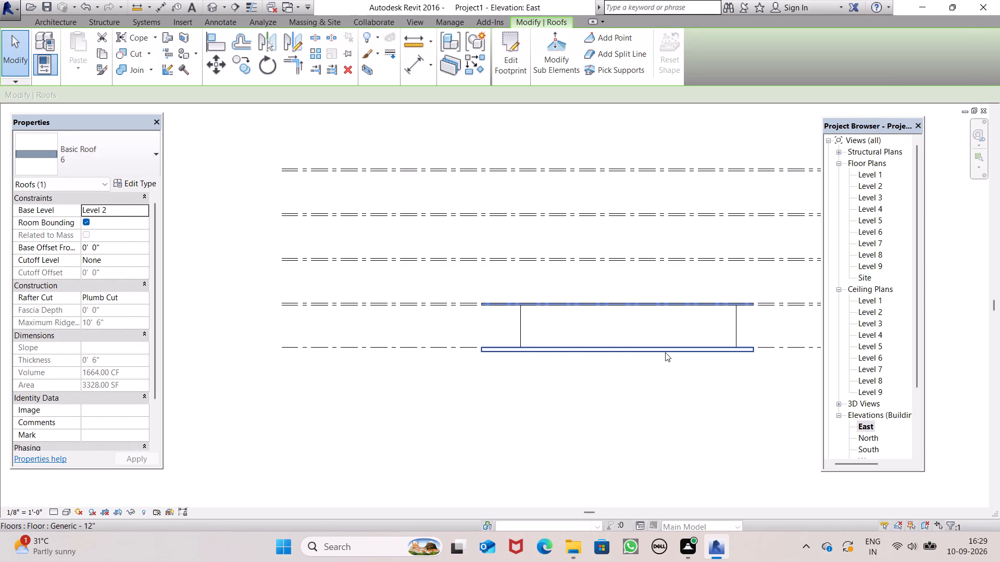
left_click(679, 402)
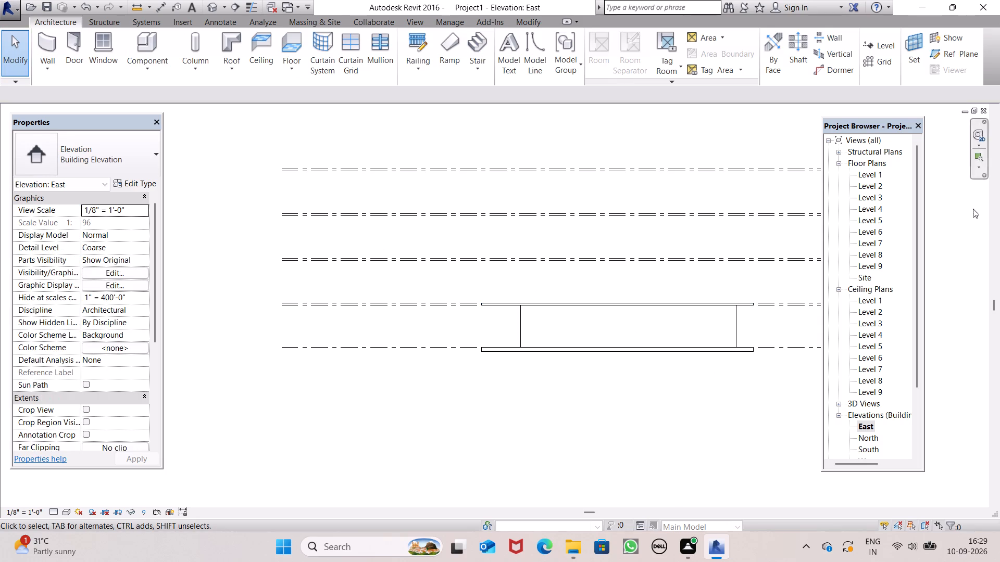
Open the Level 2 floor plan and start the Wall tool with the Generic - 8" type.
double_click(872, 189)
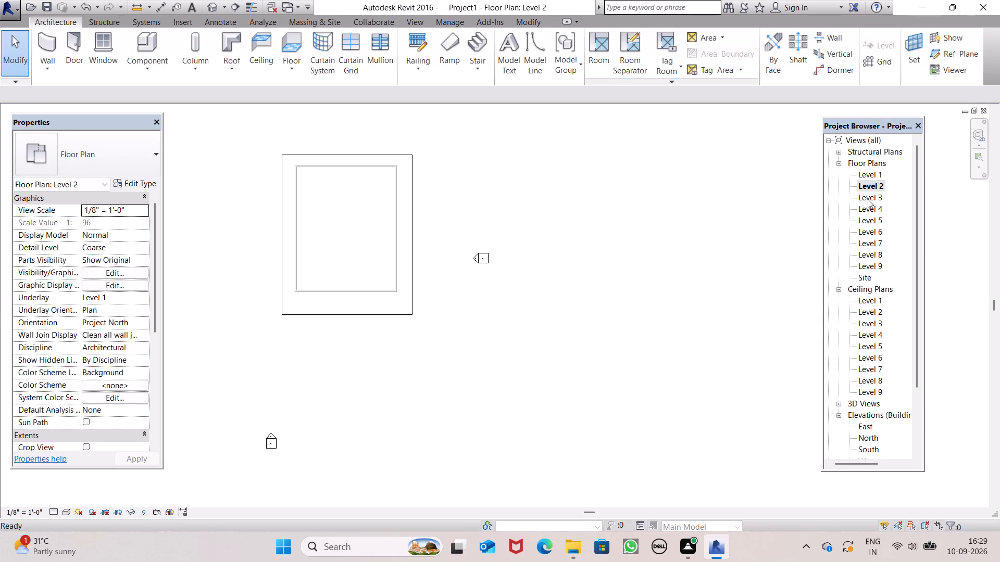
left_click(45, 70)
left_click(61, 96)
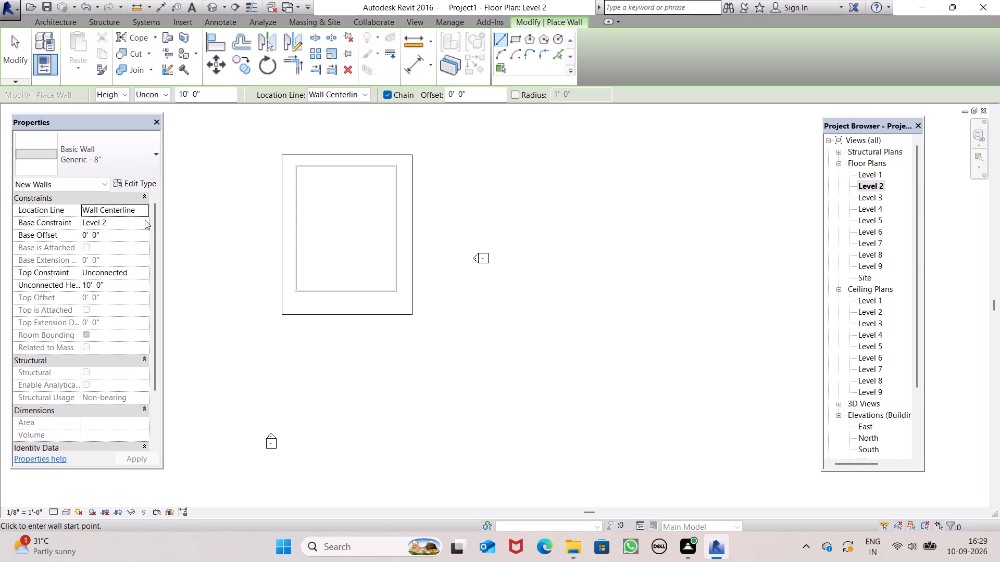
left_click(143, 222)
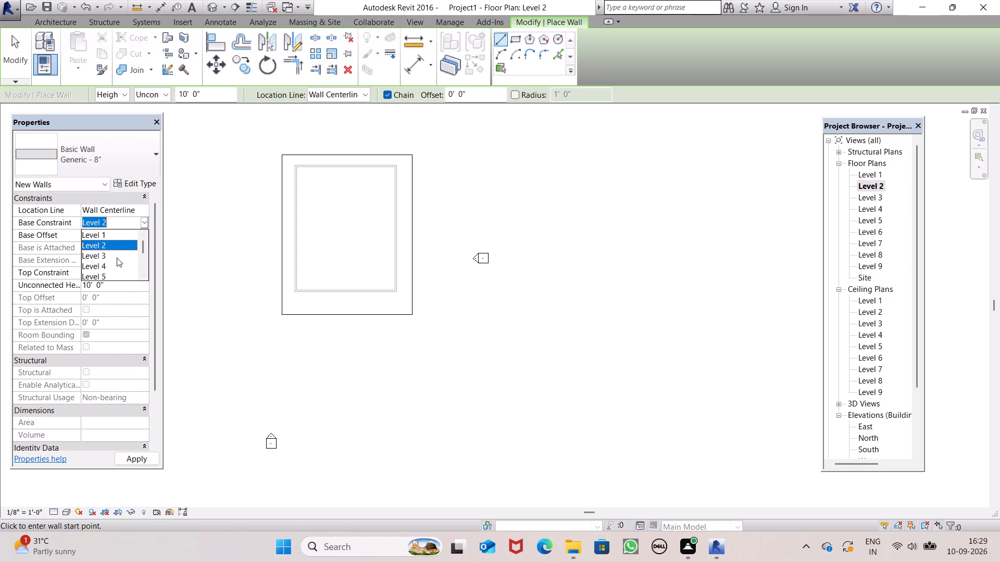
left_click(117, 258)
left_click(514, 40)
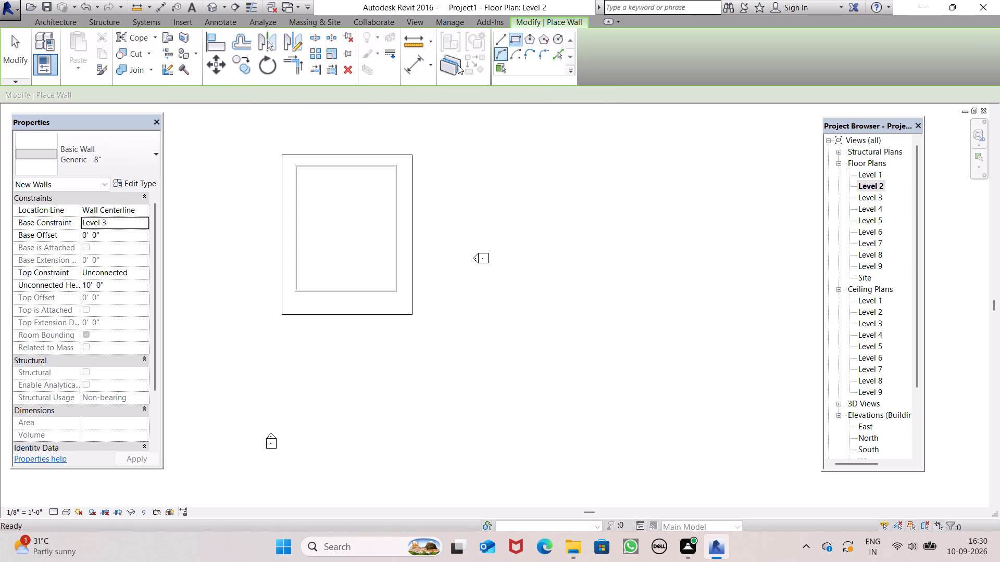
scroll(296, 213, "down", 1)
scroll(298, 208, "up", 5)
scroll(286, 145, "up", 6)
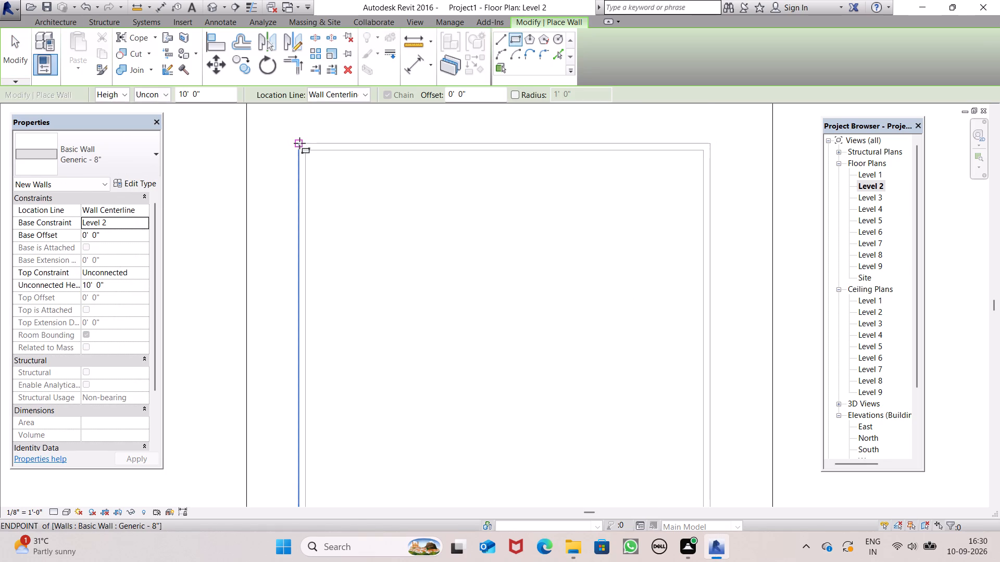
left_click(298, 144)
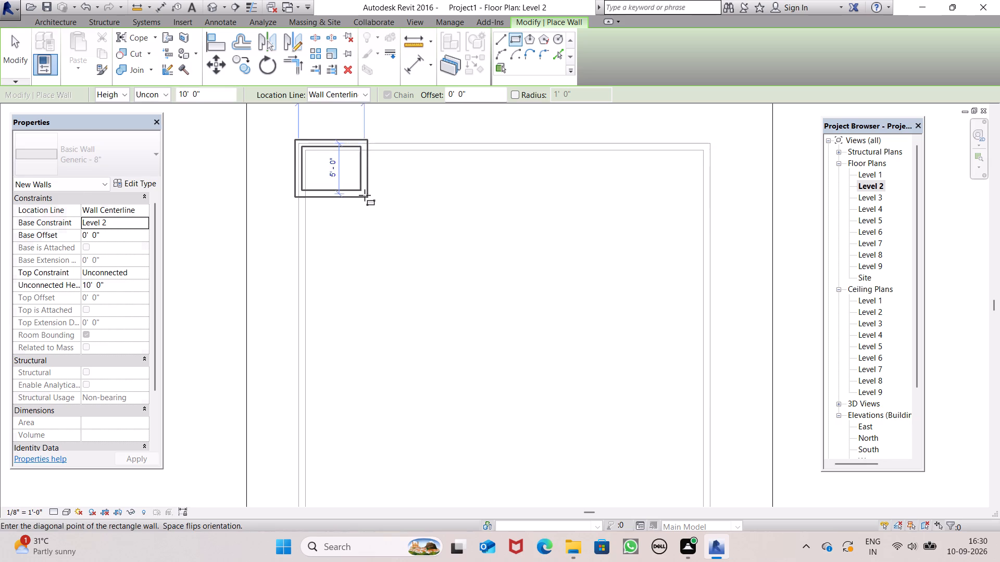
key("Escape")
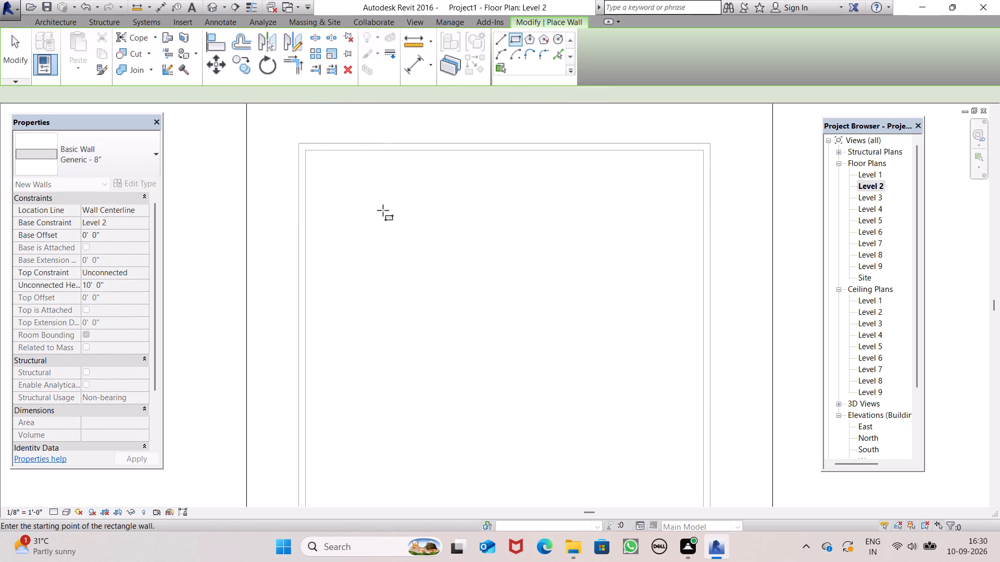
Draw a rectangle of Generic - 8" walls over the existing wall outline, with base constraint Level 3 and unconnected height 10' 0".
left_click(512, 37)
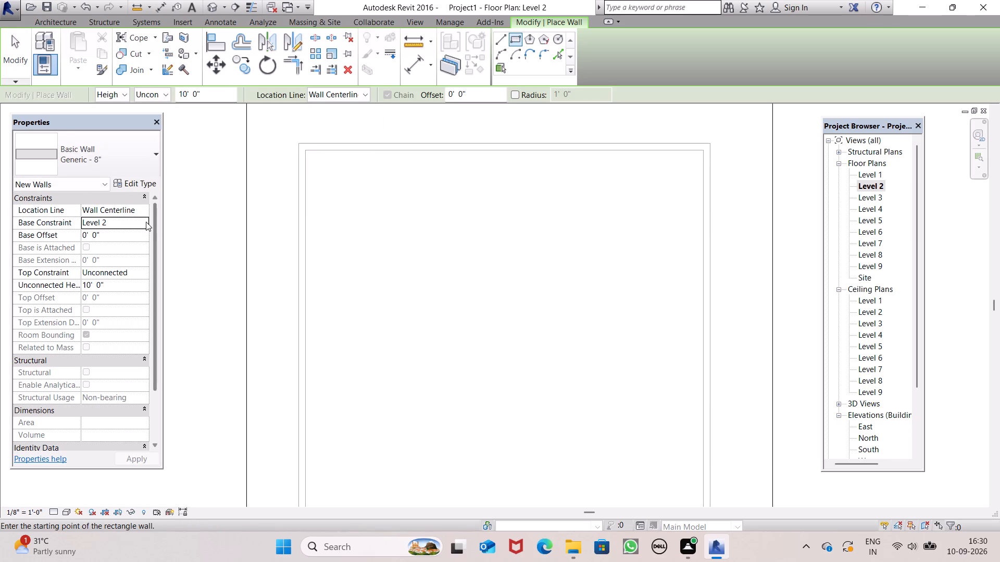
left_click(146, 222)
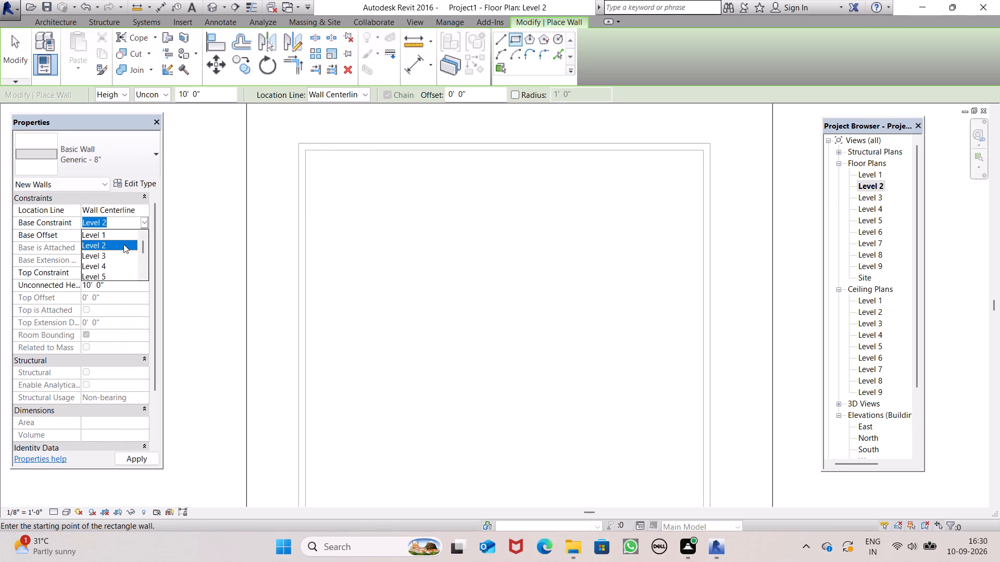
left_click(122, 253)
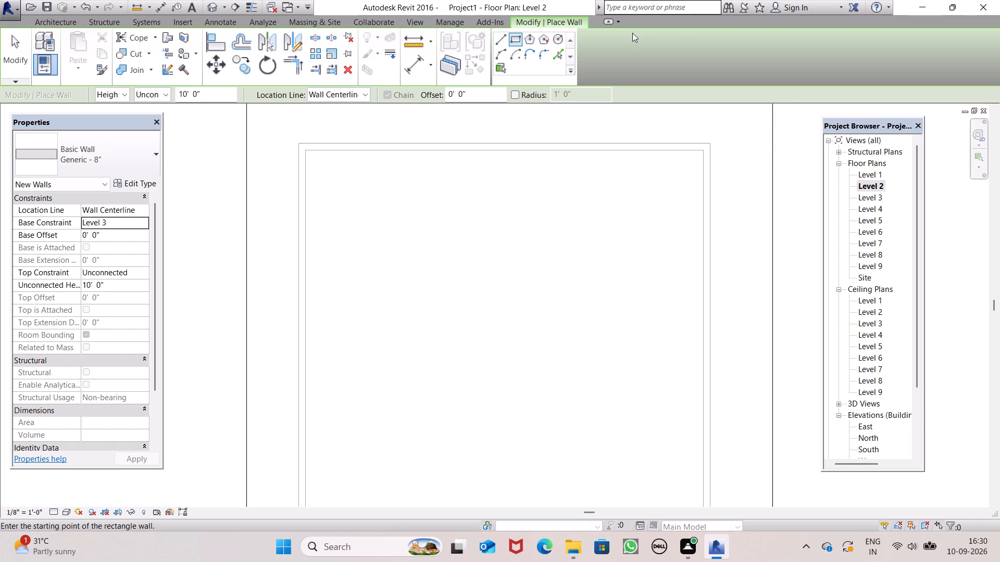
left_click(300, 147)
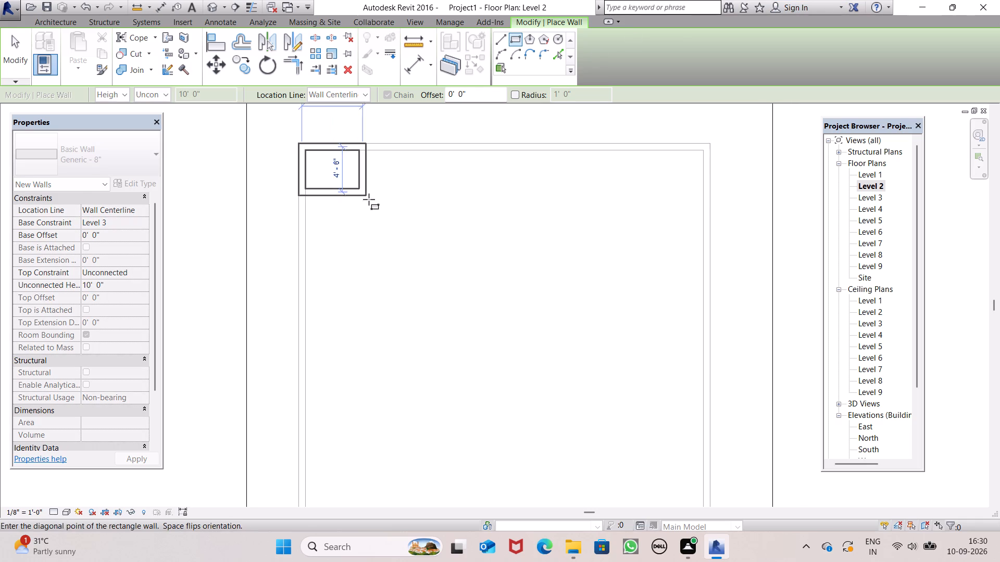
scroll(372, 200, "down", 7)
scroll(491, 374, "up", 8)
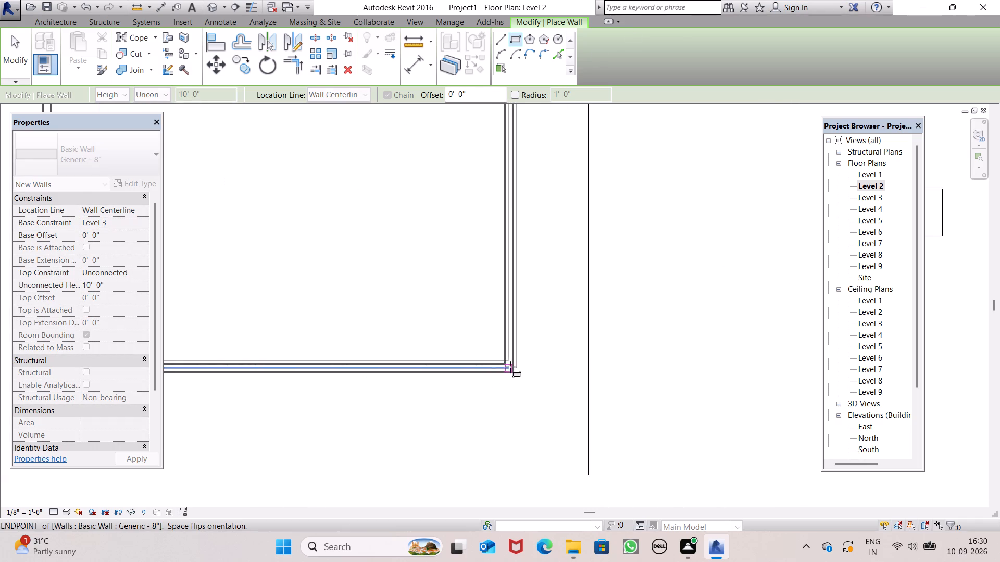
scroll(511, 366, "up", 4)
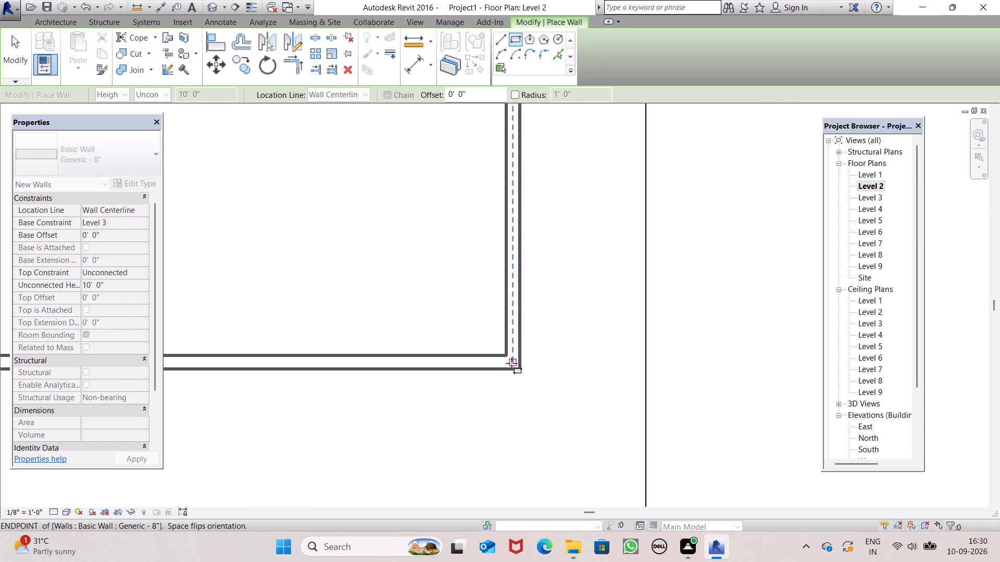
left_click(511, 362)
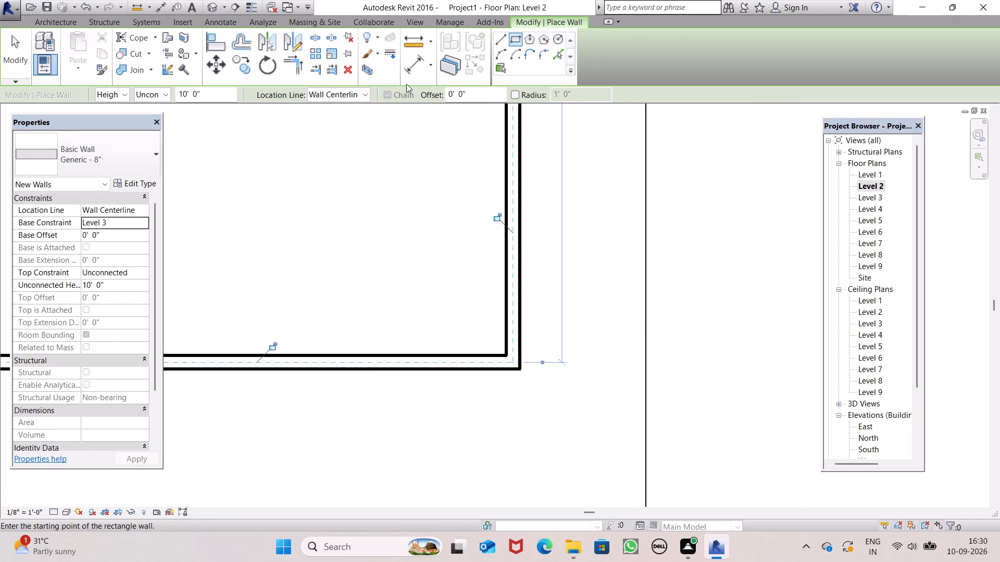
Cancel the pending wall rectangle and inspect the stacked storeys in the 3D view.
scroll(763, 248, "down", 14)
scroll(736, 288, "down", 2)
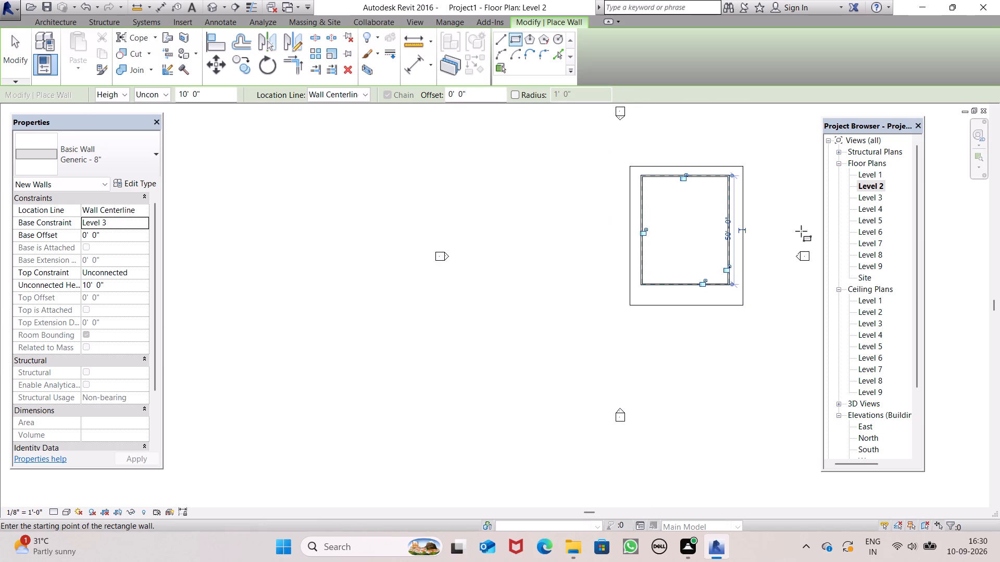
scroll(788, 218, "up", 6)
scroll(758, 229, "down", 3)
left_click(756, 229)
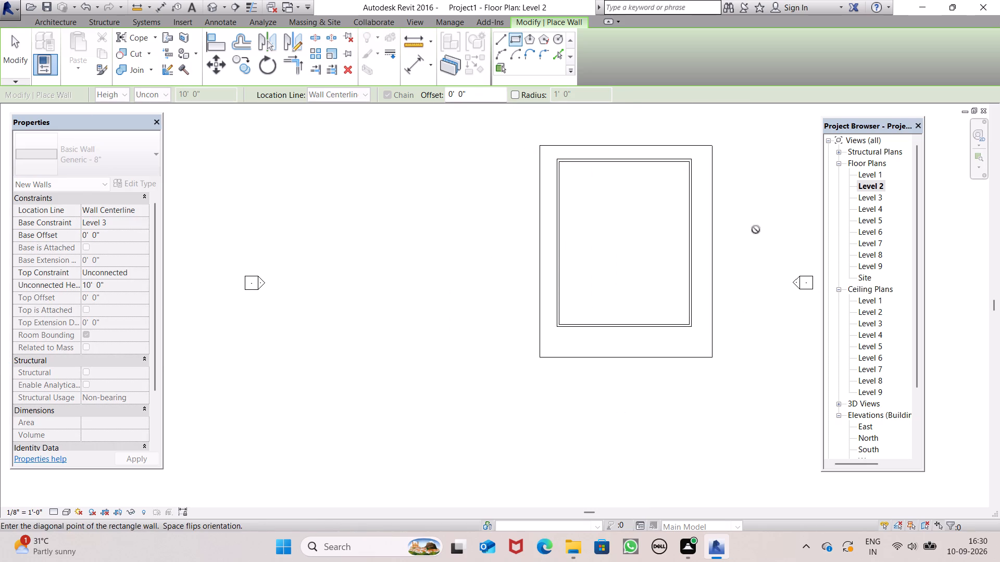
key("Escape")
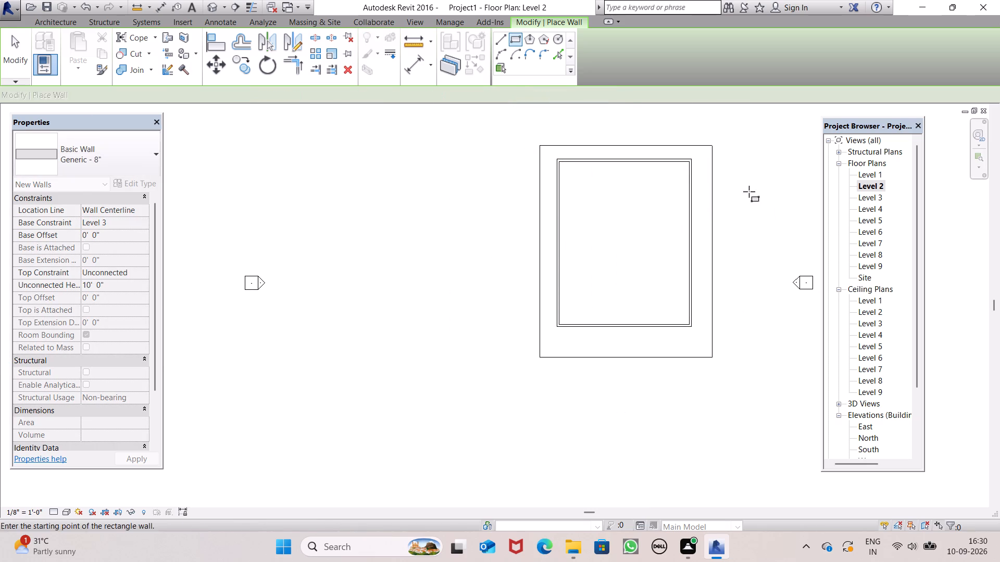
left_click(211, 4)
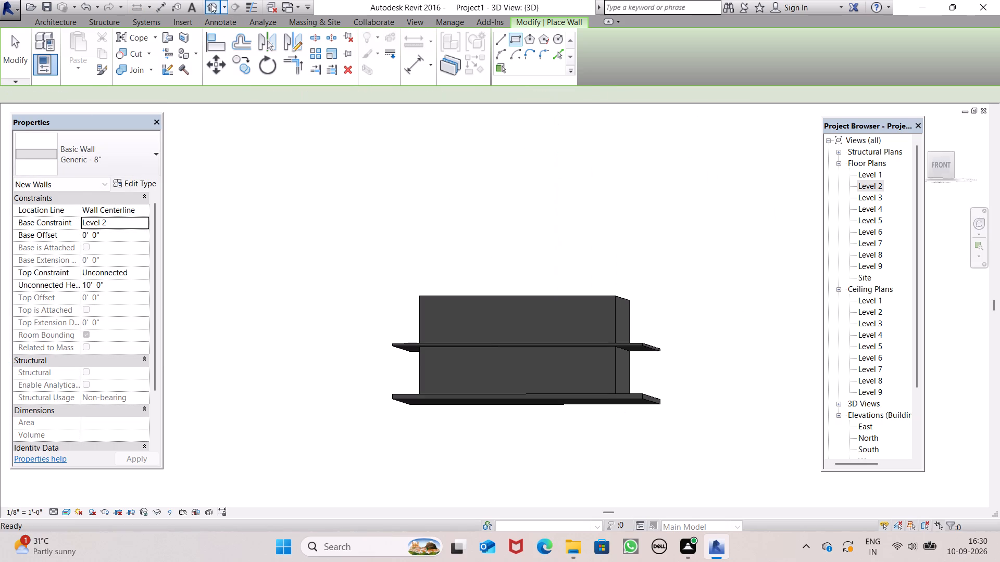
Open the Level 3 floor plan and start a roof by footprint, keeping the Basic Roof 6 type.
double_click(868, 200)
scroll(796, 234, "down", 1)
scroll(671, 239, "up", 1)
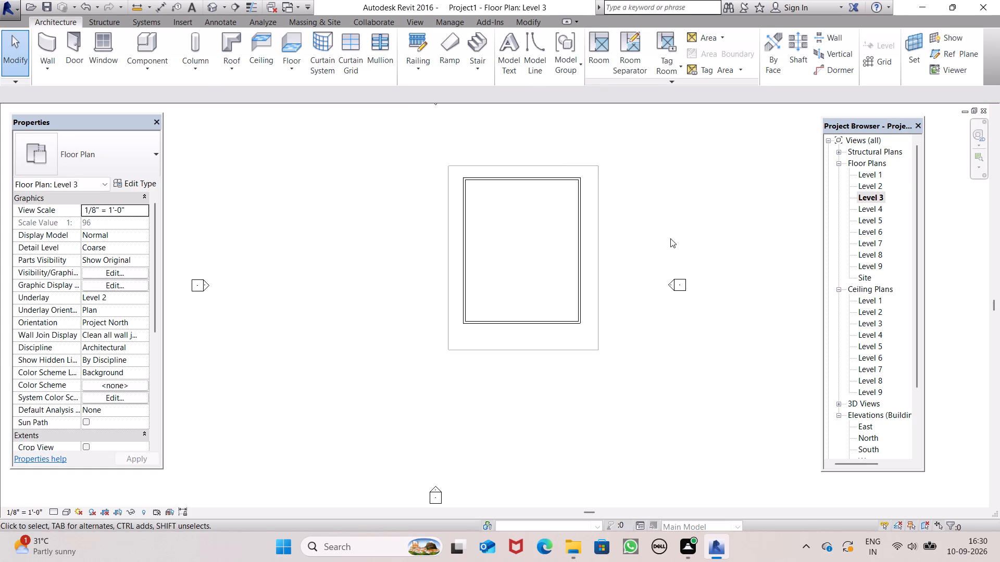
scroll(670, 238, "up", 1)
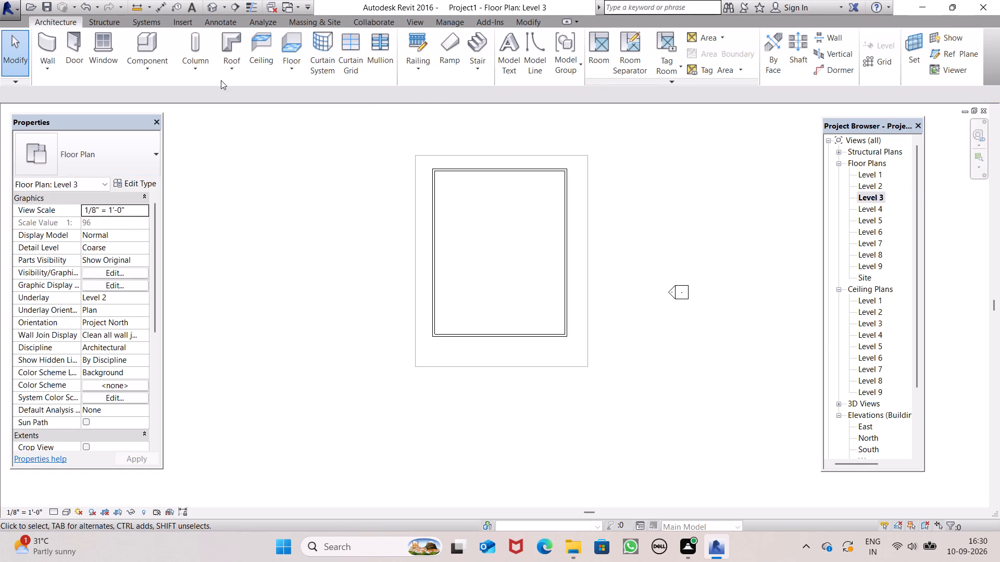
left_click(289, 71)
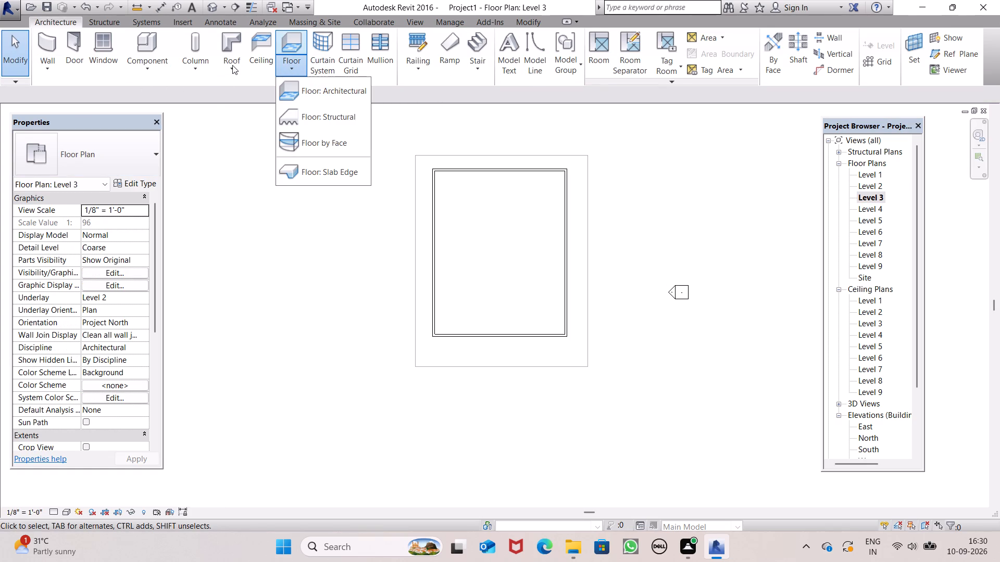
left_click(232, 65)
left_click(266, 99)
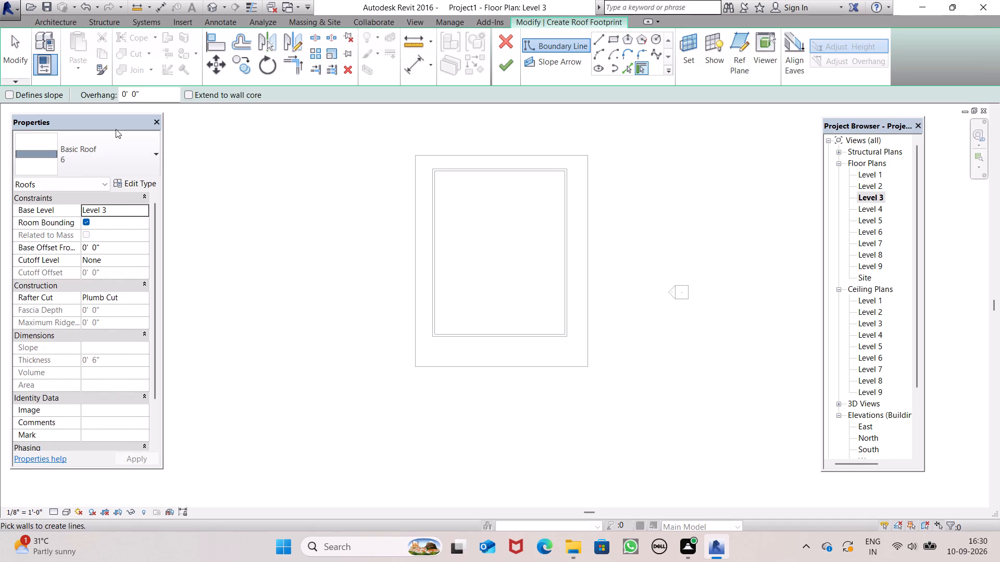
left_click(113, 158)
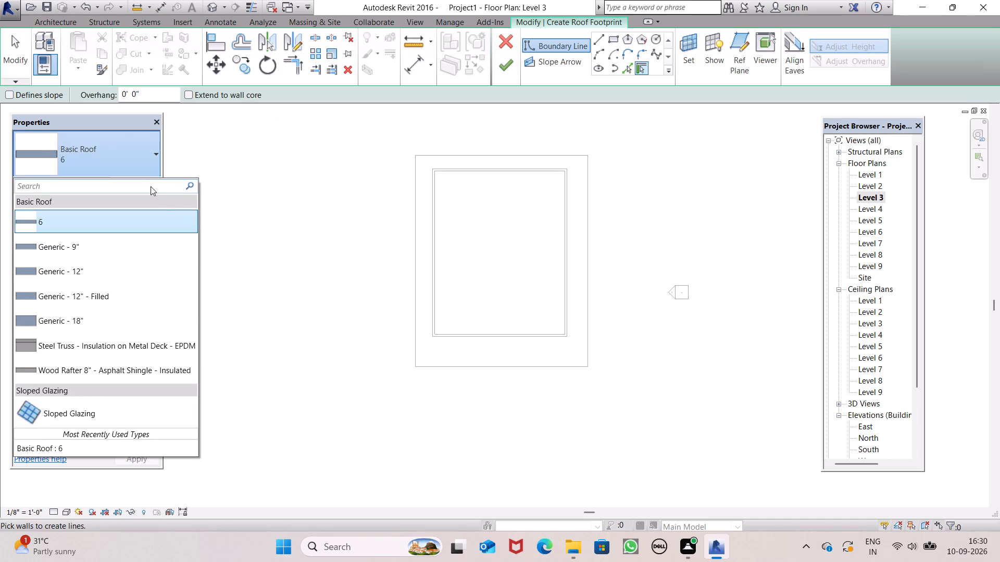
left_click(141, 160)
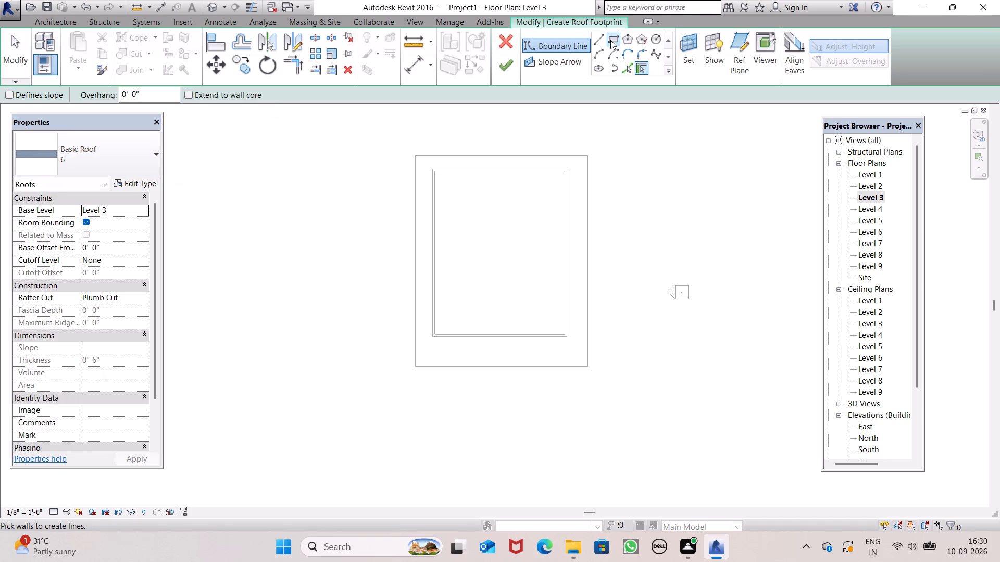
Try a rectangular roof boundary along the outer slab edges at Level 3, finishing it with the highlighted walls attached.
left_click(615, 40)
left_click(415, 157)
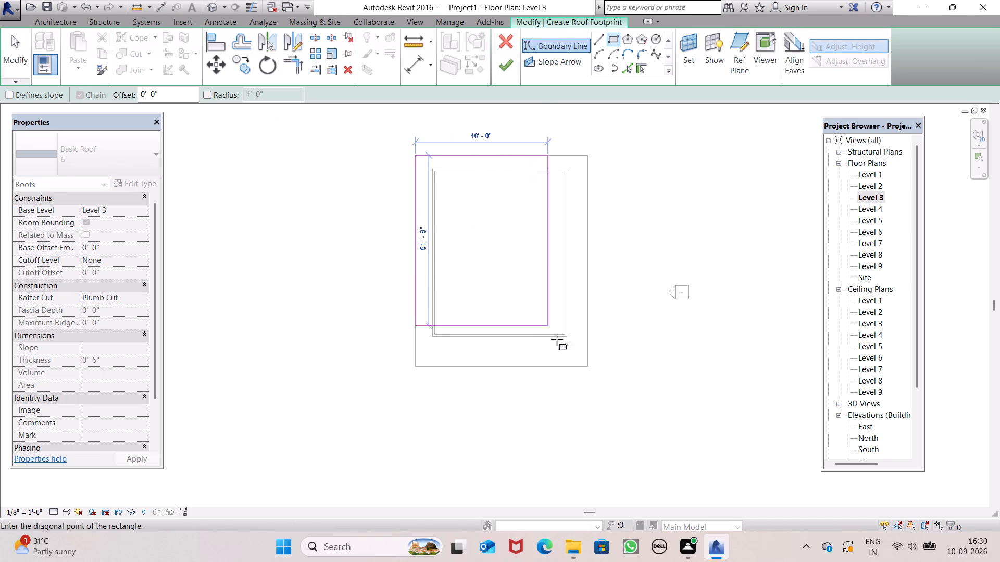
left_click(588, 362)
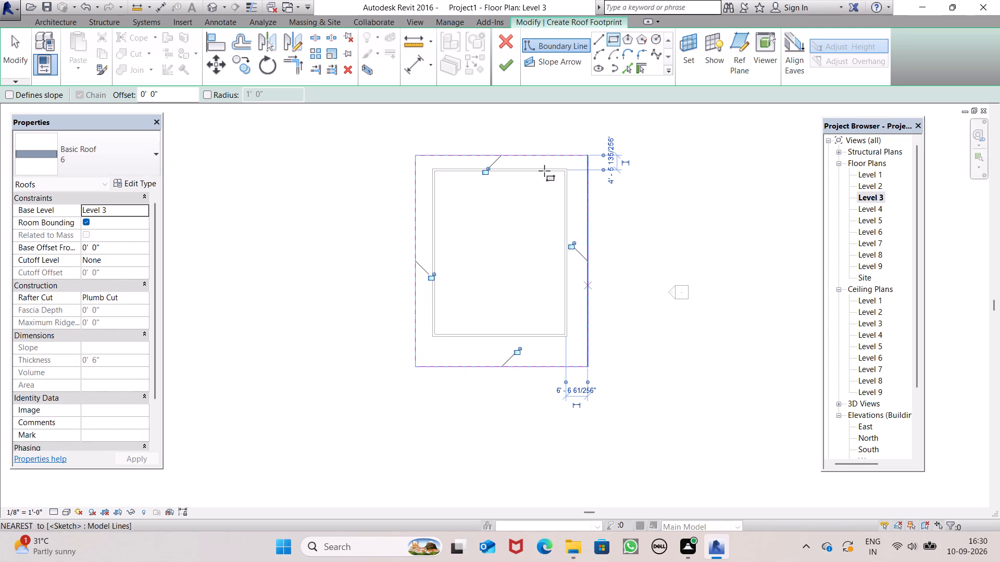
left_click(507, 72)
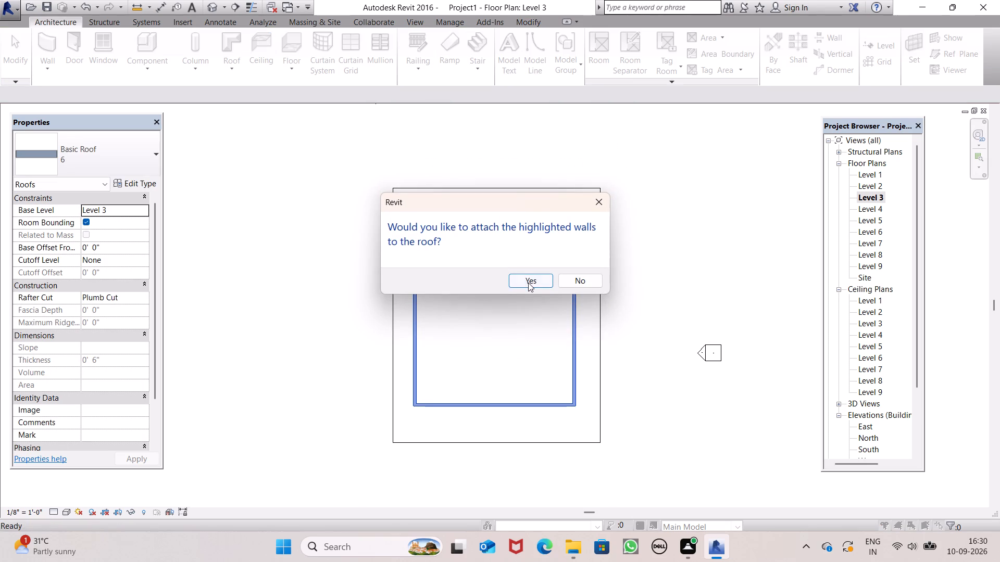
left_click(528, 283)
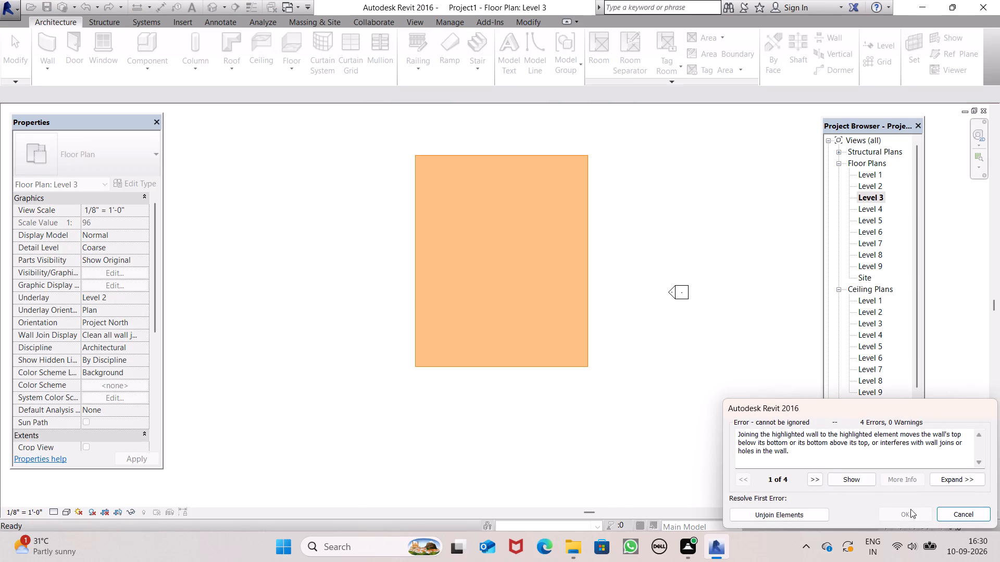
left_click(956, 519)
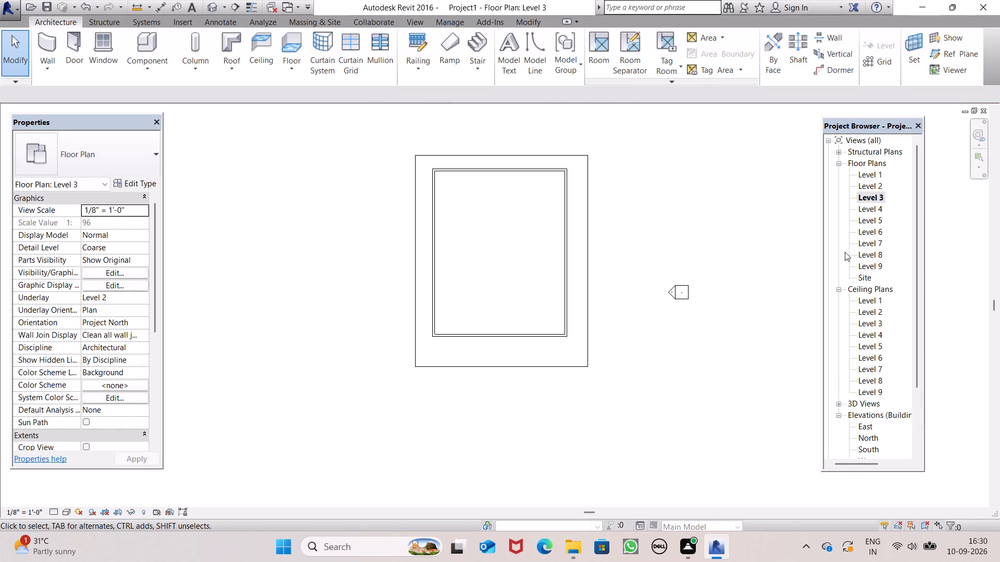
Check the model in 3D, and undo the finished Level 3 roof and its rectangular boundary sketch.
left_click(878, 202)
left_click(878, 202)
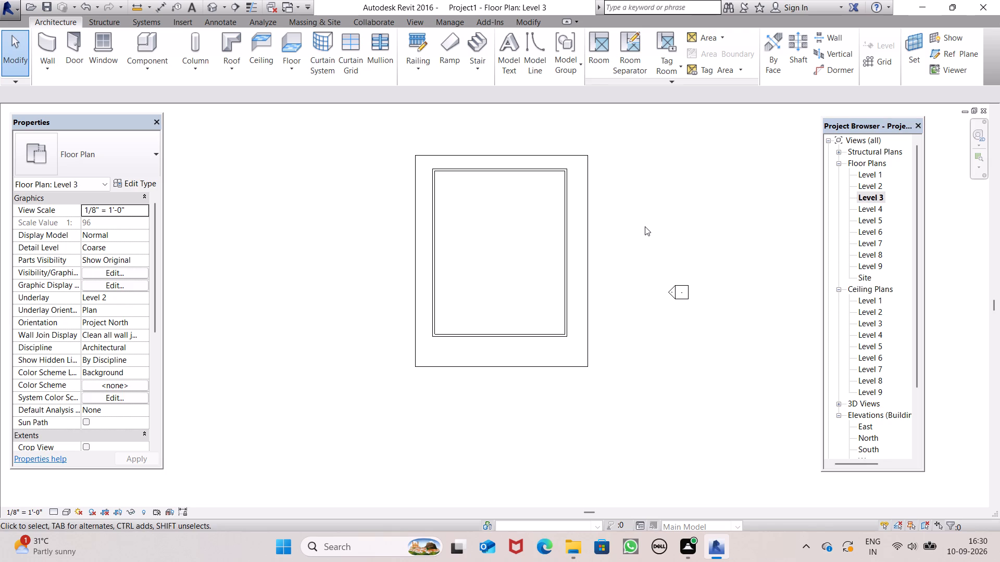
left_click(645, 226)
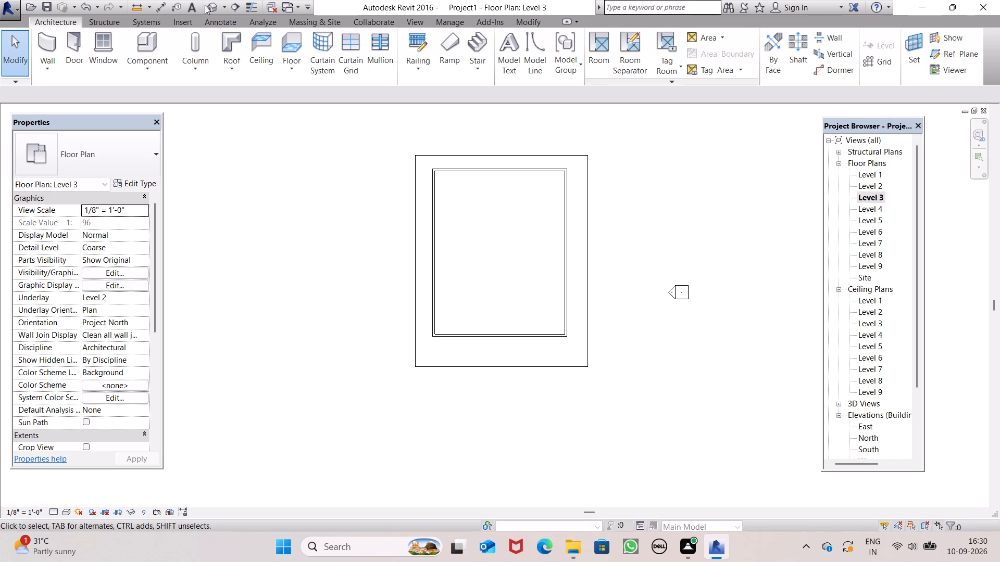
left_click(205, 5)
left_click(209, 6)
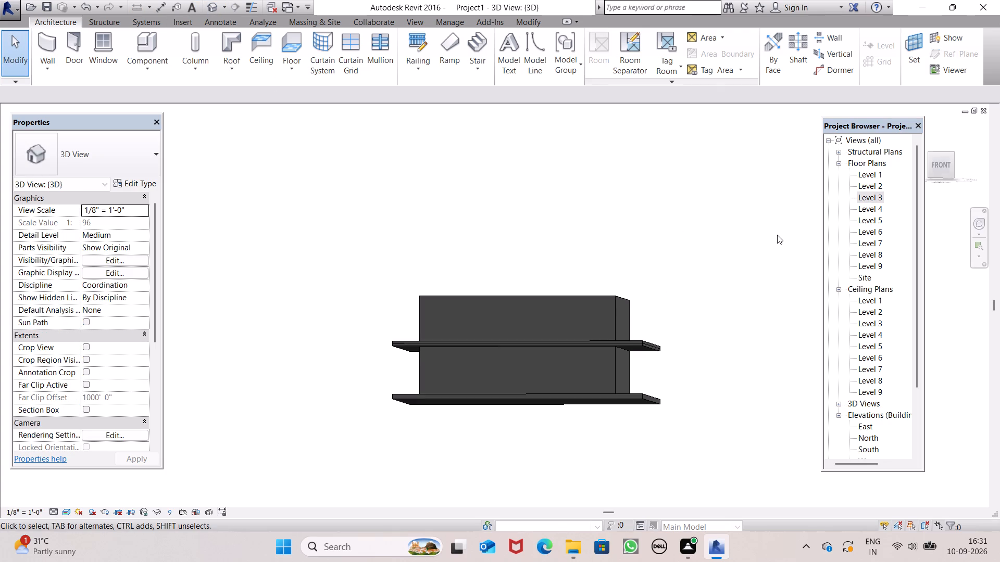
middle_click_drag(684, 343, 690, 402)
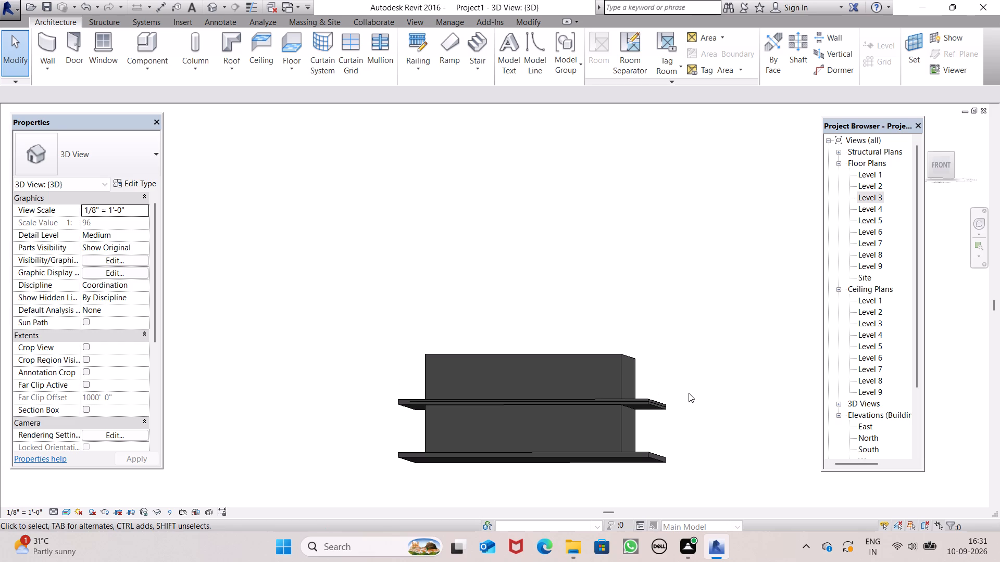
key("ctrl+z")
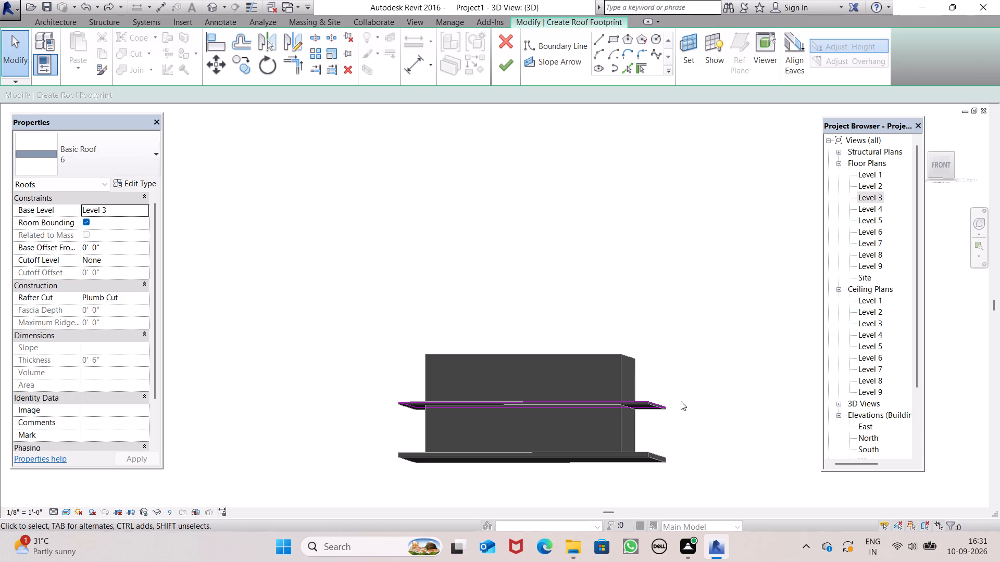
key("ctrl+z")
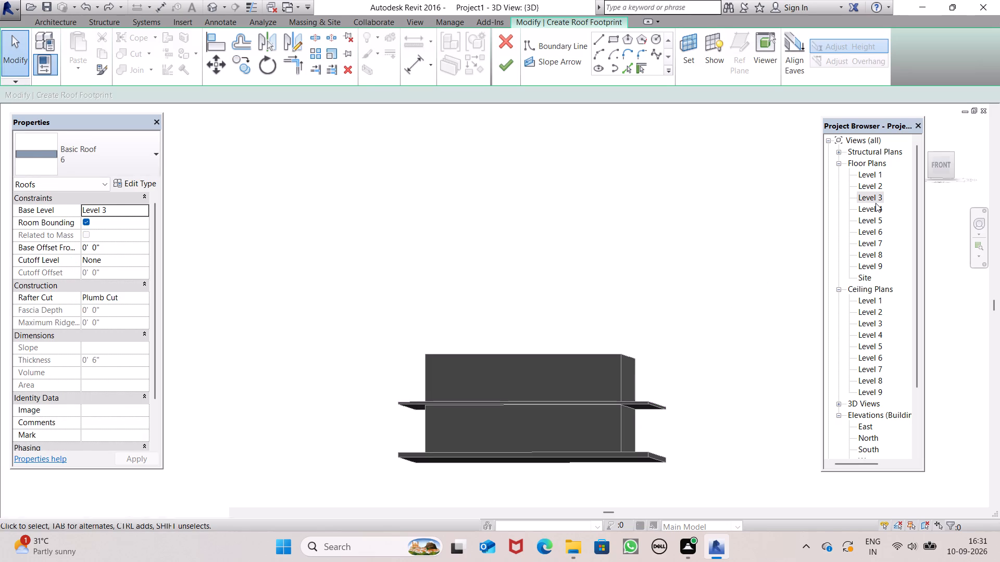
Return to the Level 3 floor plan and set the roof's base level to Level 4.
double_click(876, 203)
double_click(873, 200)
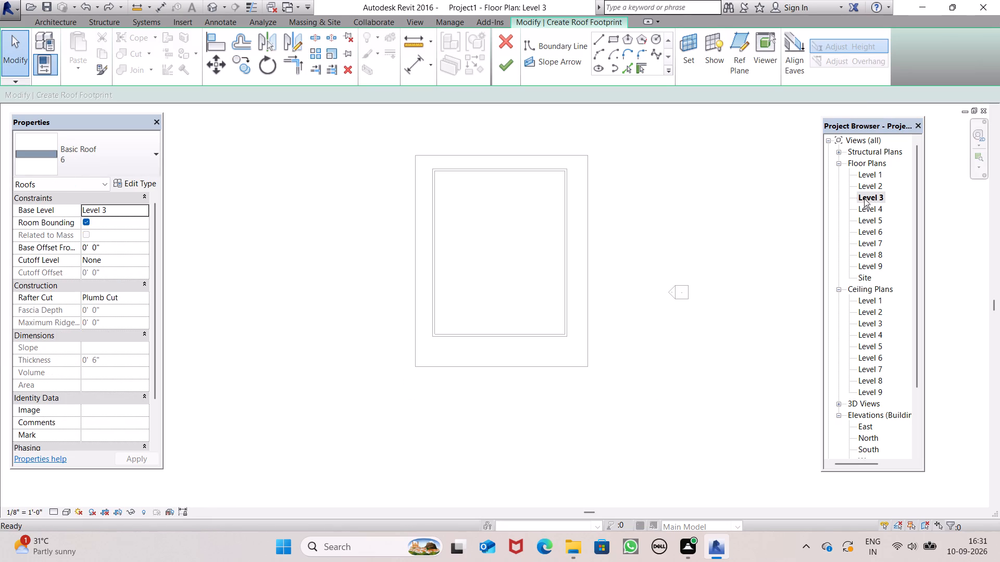
left_click(868, 207)
left_click(868, 207)
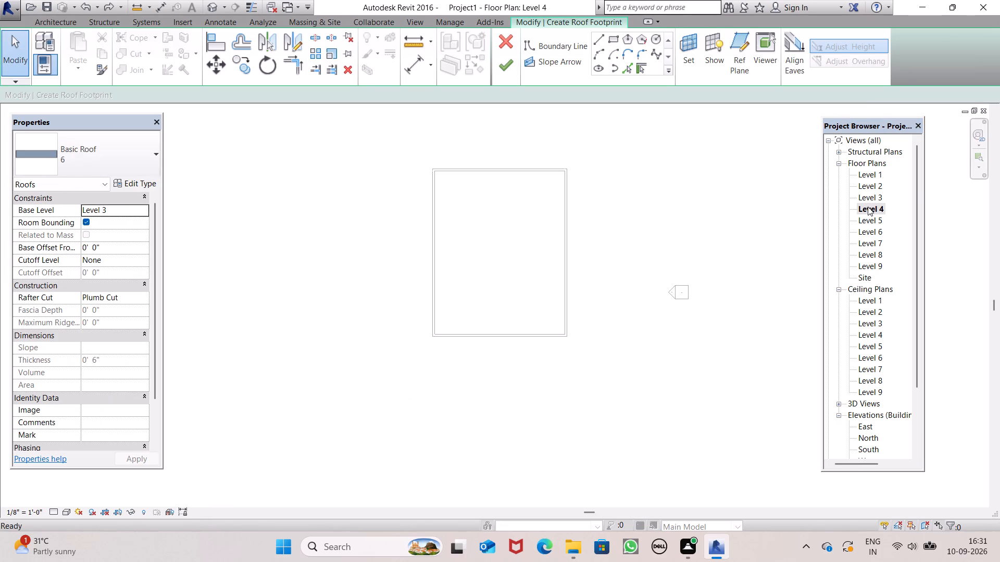
double_click(874, 201)
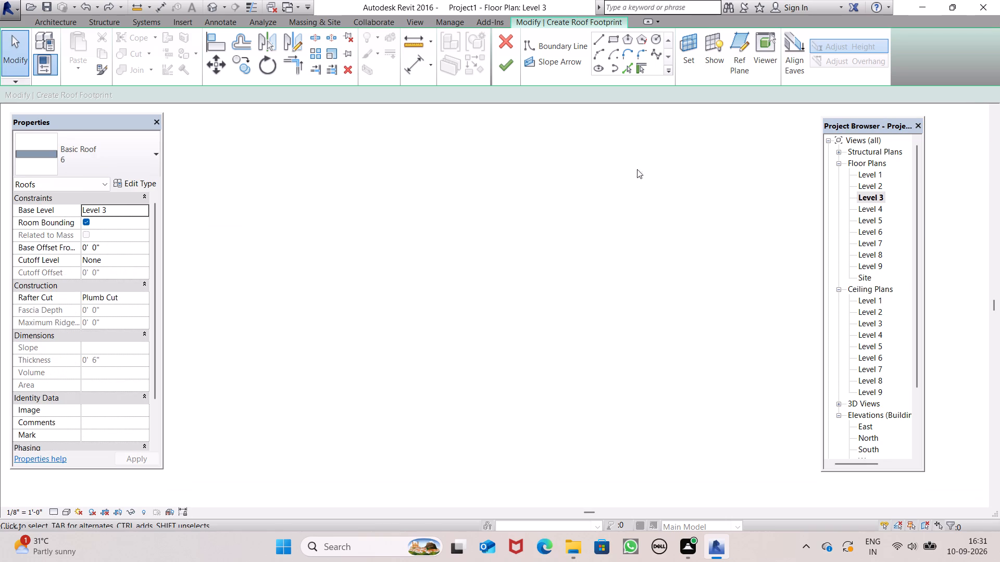
left_click(114, 207)
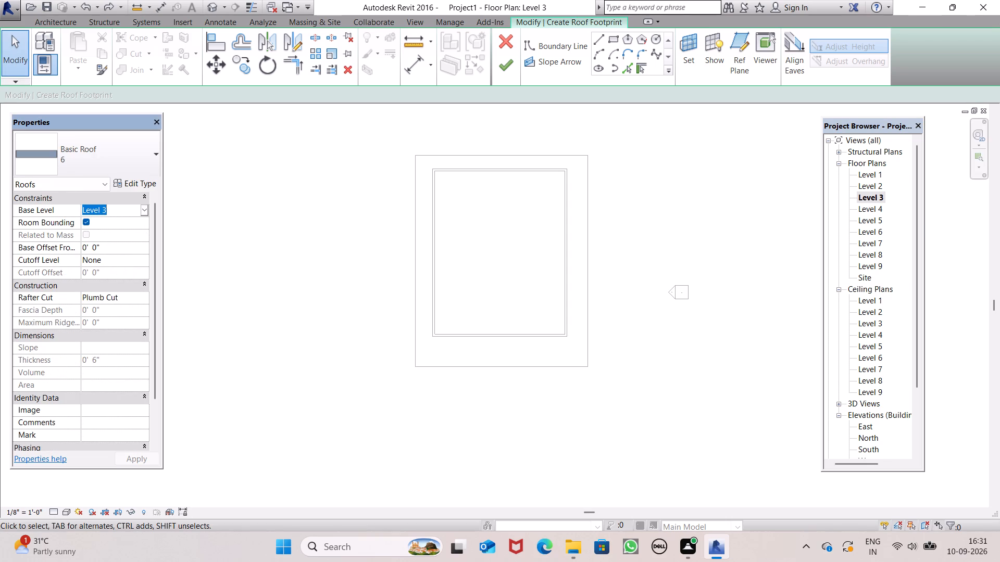
left_click(143, 213)
left_click(129, 253)
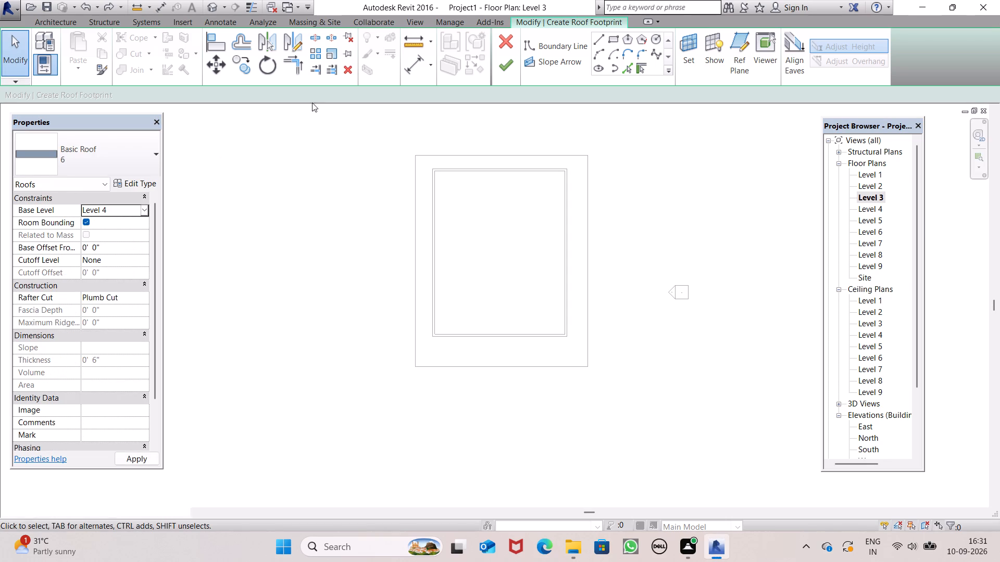
Sketch a rectangular roof boundary along the outer slab edges and finish the footprint with the highlighted walls attached.
left_click(61, 22)
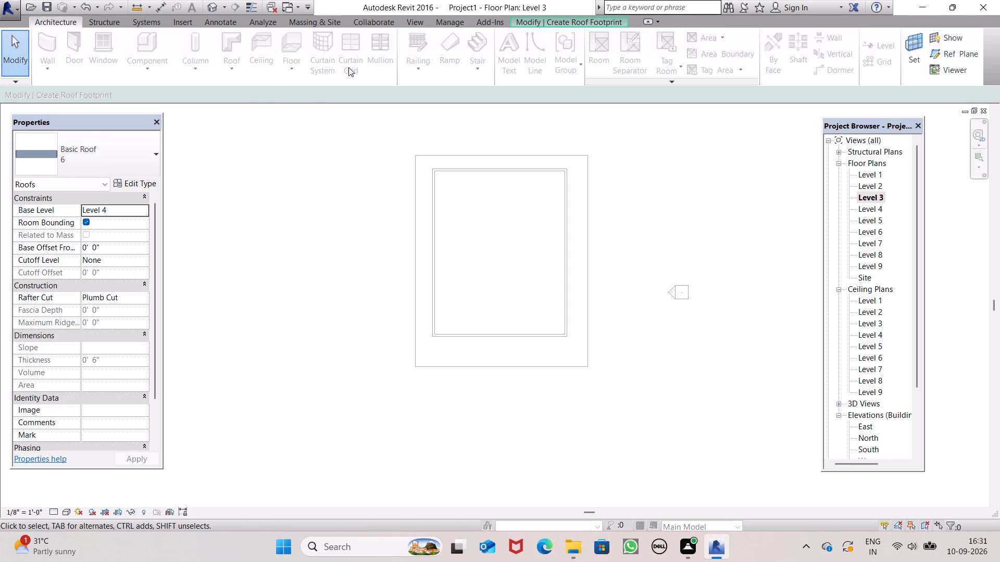
left_click(570, 21)
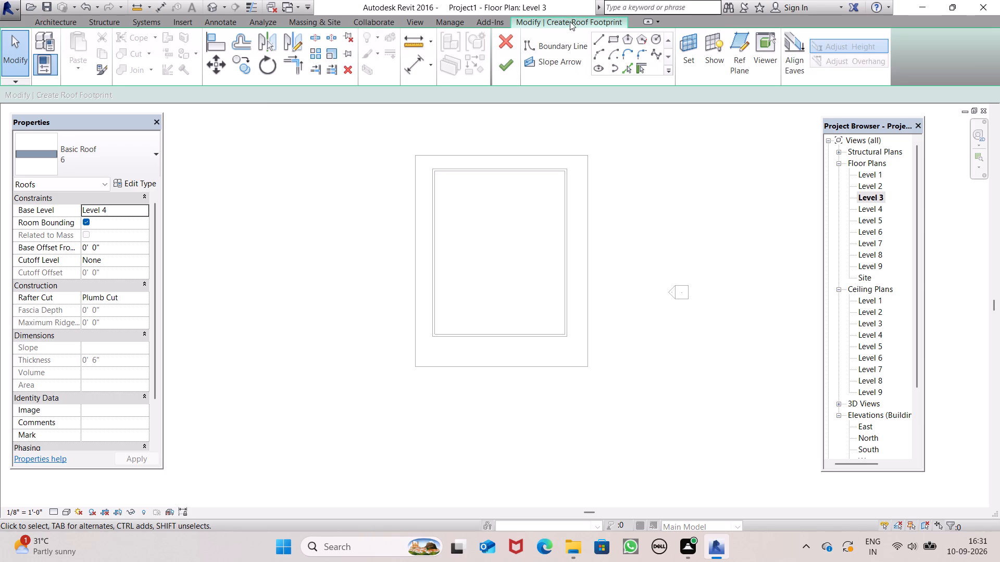
left_click(608, 38)
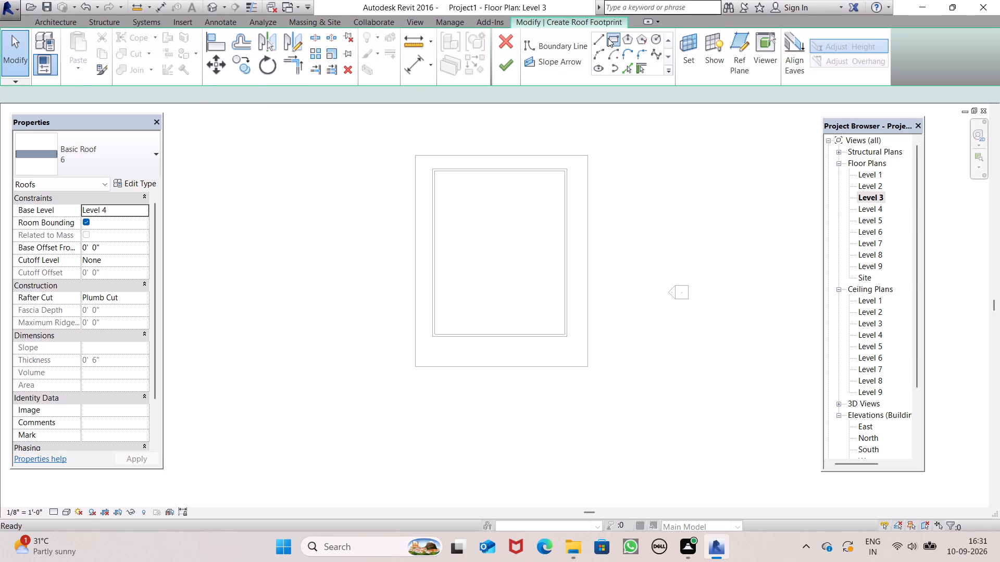
left_click(415, 156)
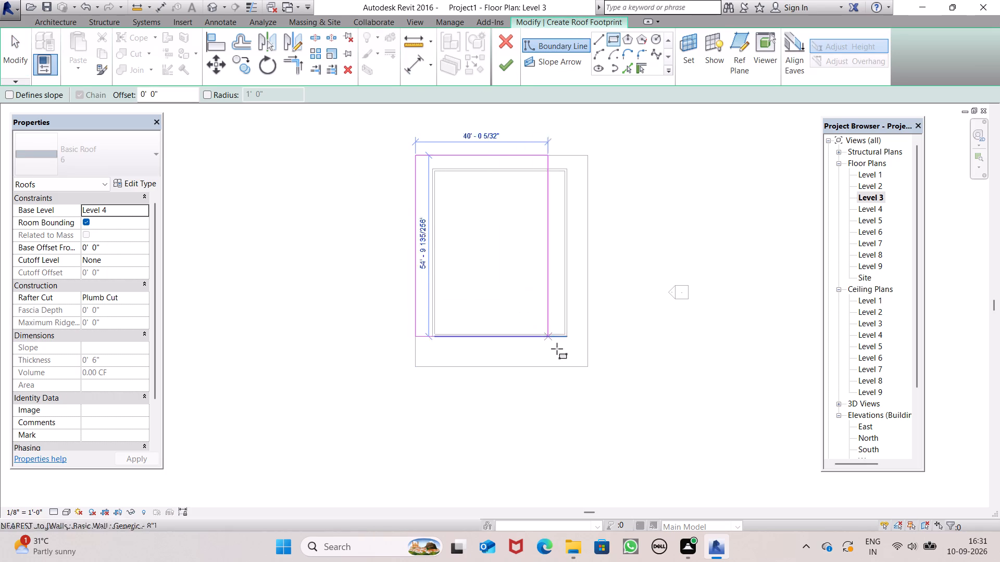
left_click(589, 368)
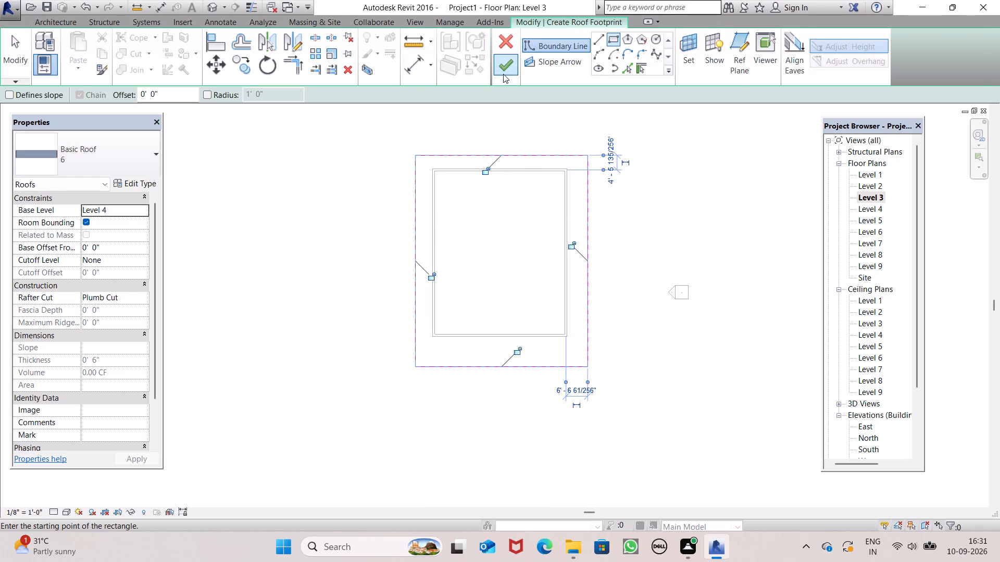
left_click(503, 74)
left_click(541, 277)
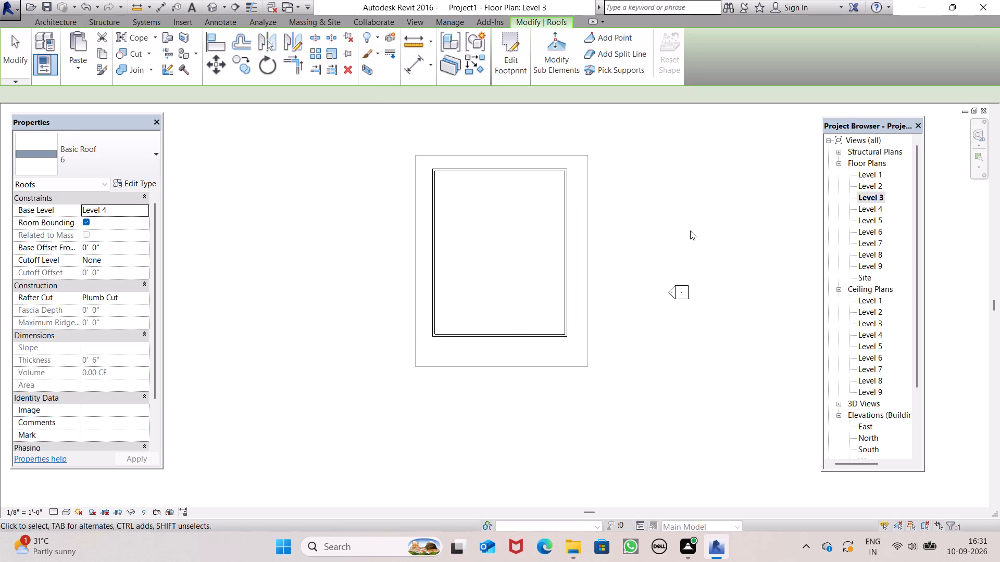
On the Level 4 floor plan, set up rectangular Generic - 8" walls with Level 5 as their base constraint.
left_click(867, 208)
left_click(867, 207)
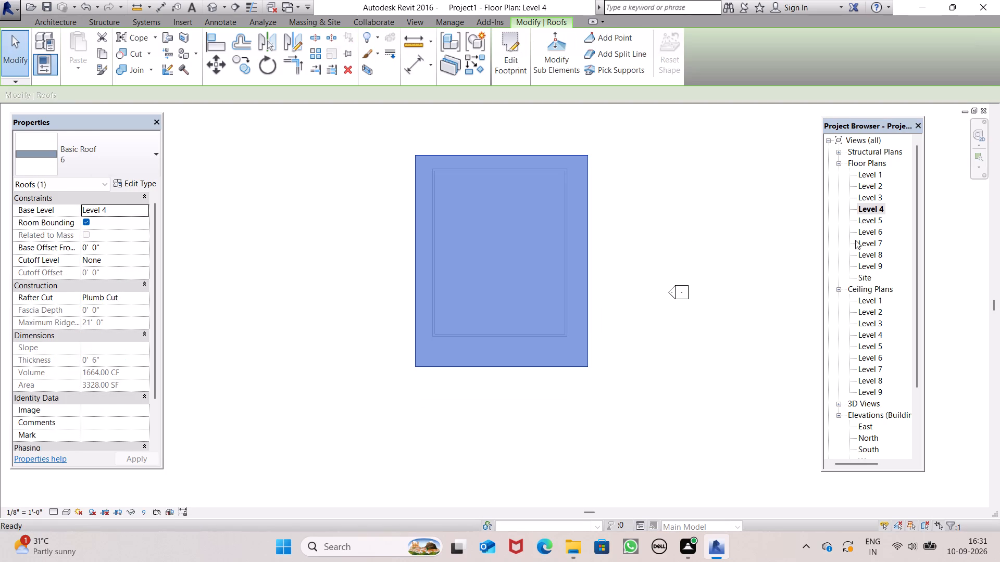
left_click(784, 266)
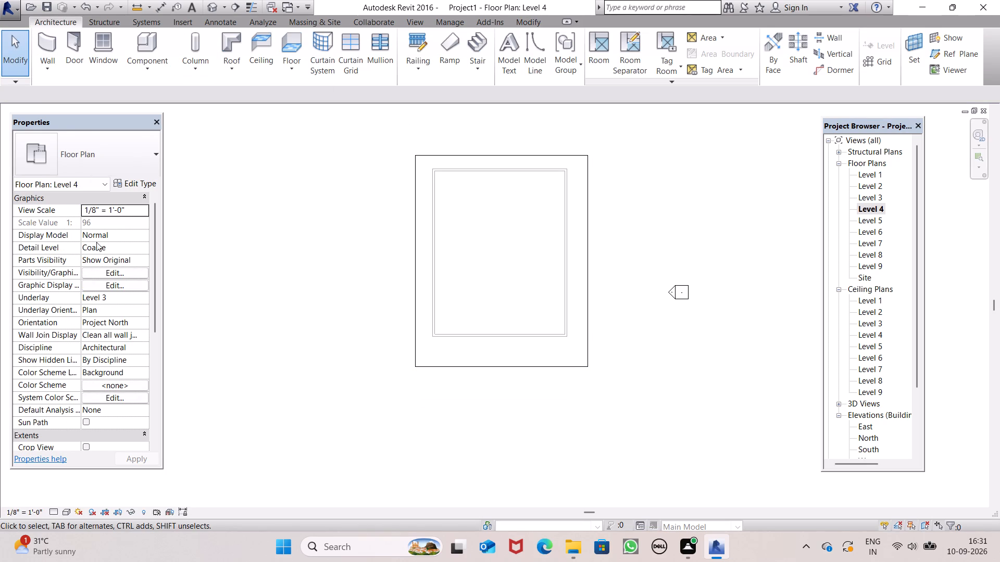
left_click(41, 44)
left_click(107, 159)
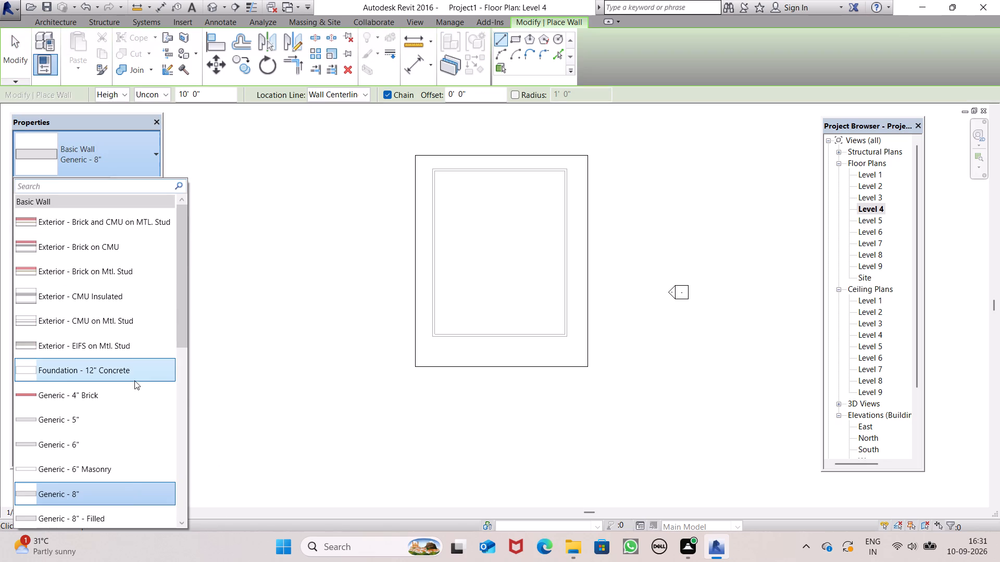
left_click(218, 197)
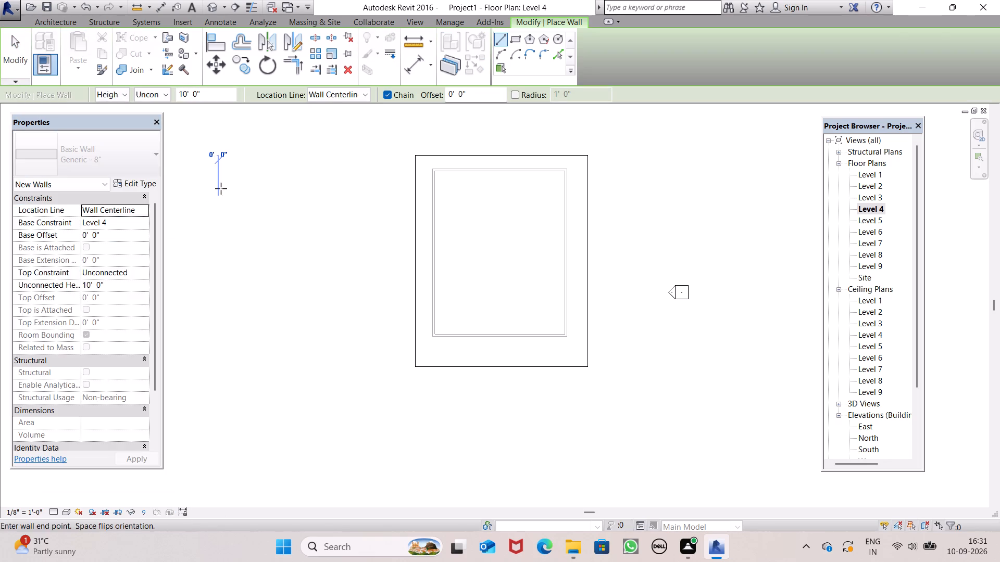
key("Escape")
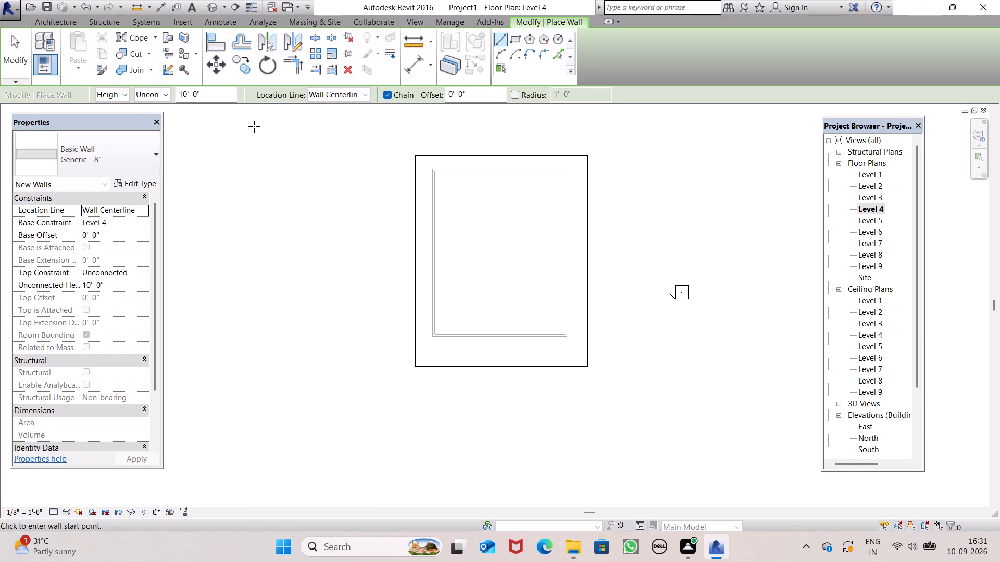
left_click(517, 40)
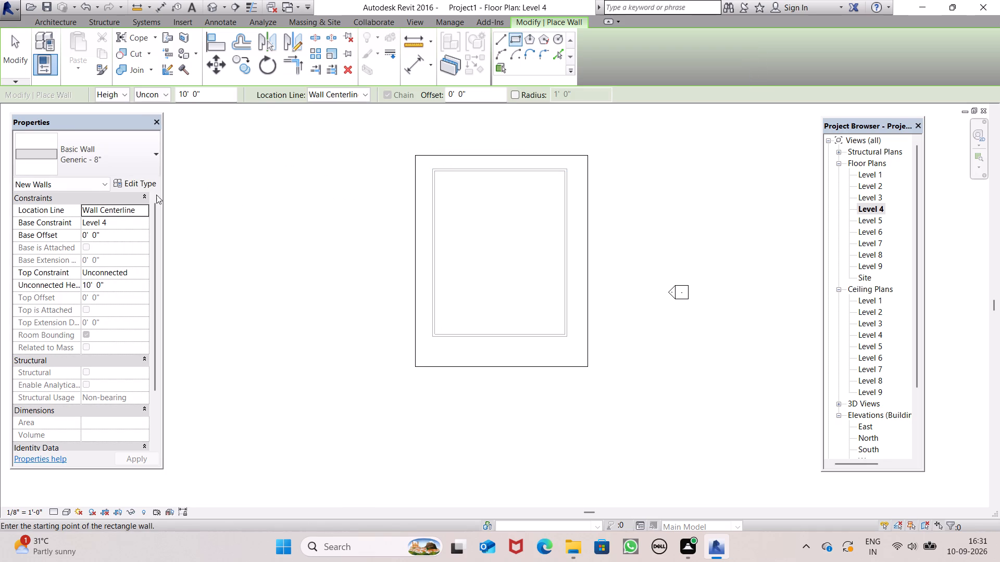
left_click(142, 225)
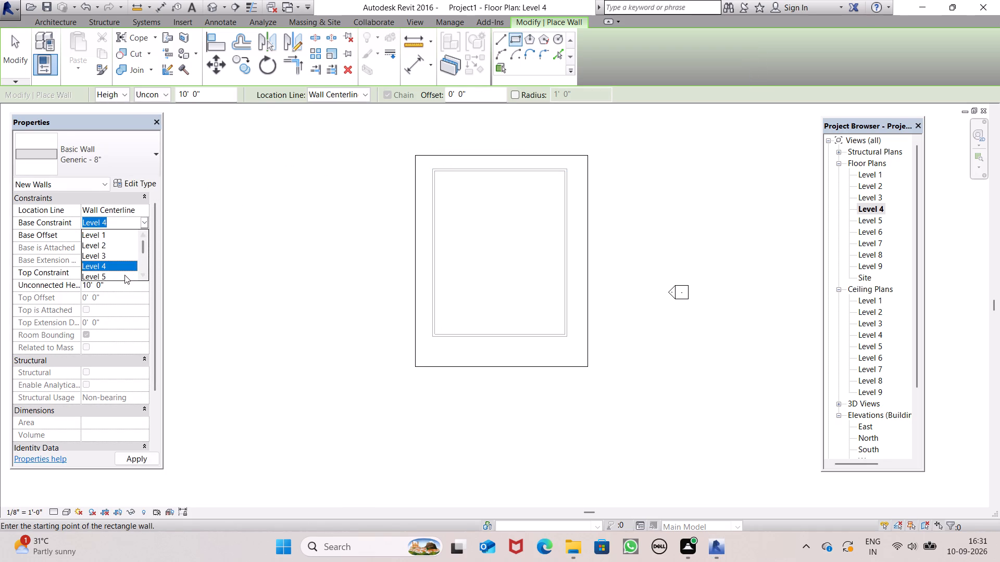
left_click(124, 276)
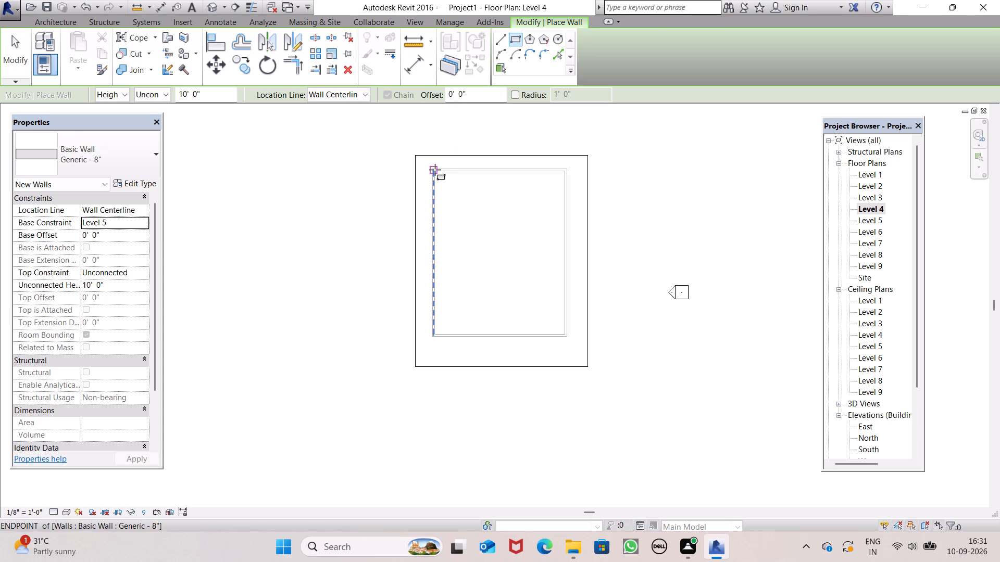
Draw the rectangle of walls between opposite corners of the underlying storey's wall centerlines, and end the Wall command.
scroll(438, 175, "up", 11)
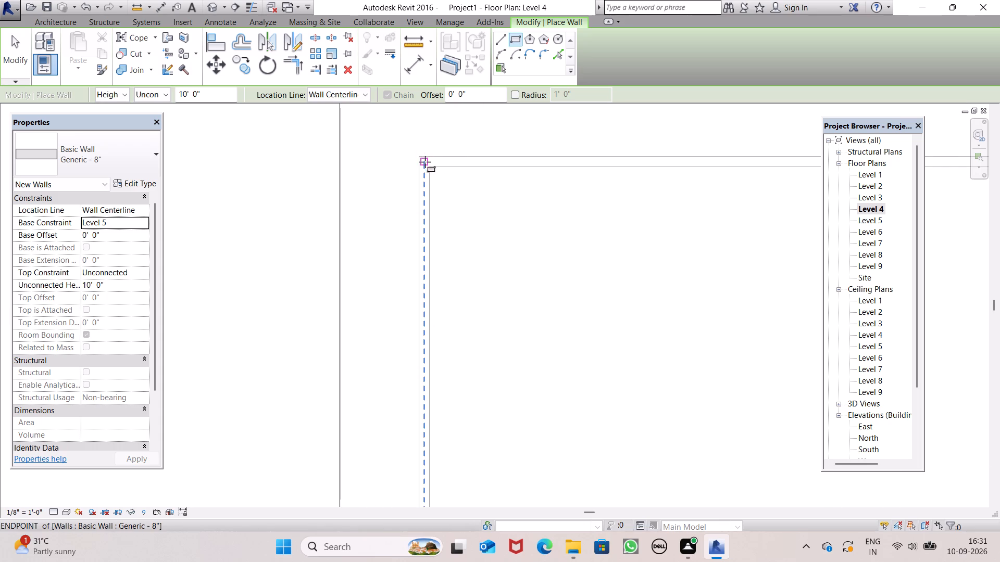
left_click(425, 162)
scroll(460, 213, "down", 9)
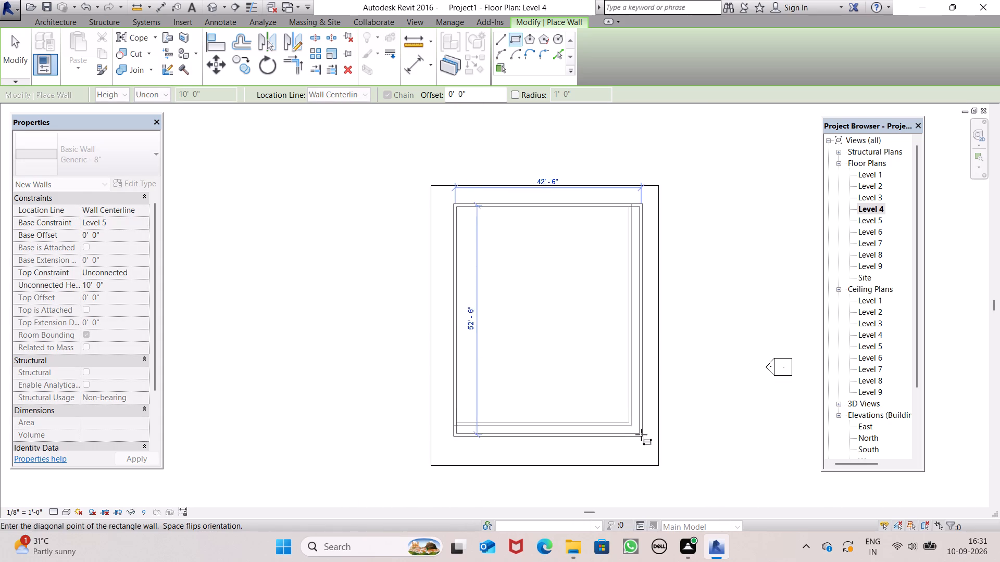
scroll(640, 432, "up", 11)
left_click(604, 404)
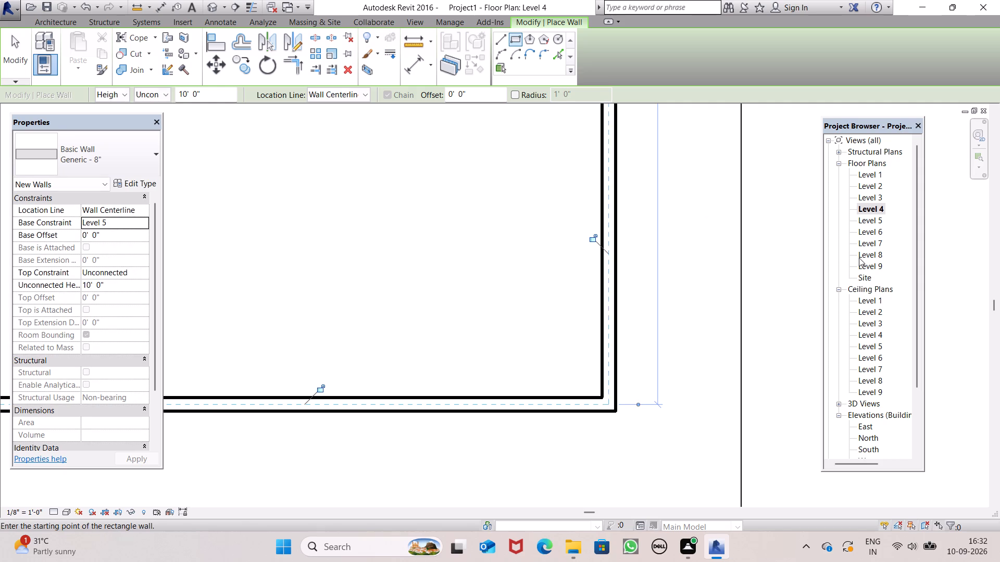
scroll(849, 261, "down", 7)
scroll(844, 266, "up", 1)
scroll(843, 266, "down", 1)
key("Escape")
scroll(730, 255, "down", 5)
scroll(730, 256, "up", 1)
scroll(730, 256, "down", 15)
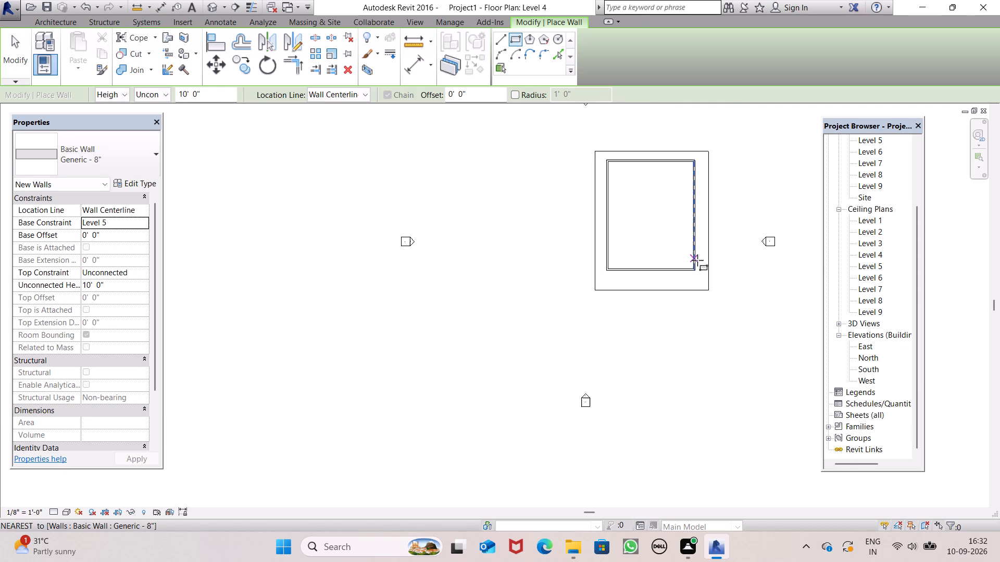
scroll(697, 260, "down", 1)
key("Escape")
left_click(739, 277)
scroll(724, 222, "up", 6)
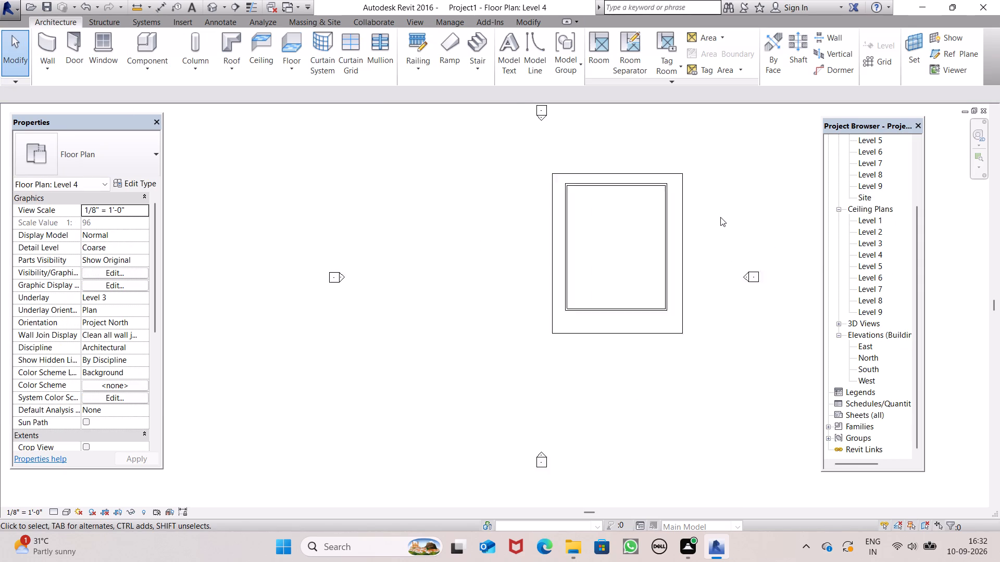
scroll(705, 217, "up", 3)
Examine the stacked storeys in the 3D view and the East elevation, and look over the Level 5 and Level 6 floor plans.
left_click(207, 6)
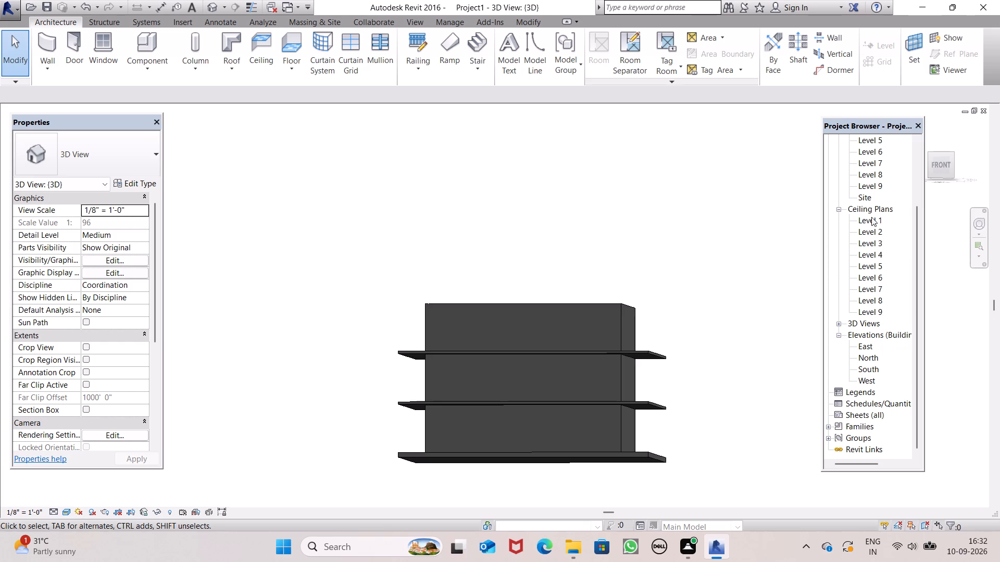
double_click(869, 350)
scroll(601, 344, "down", 2)
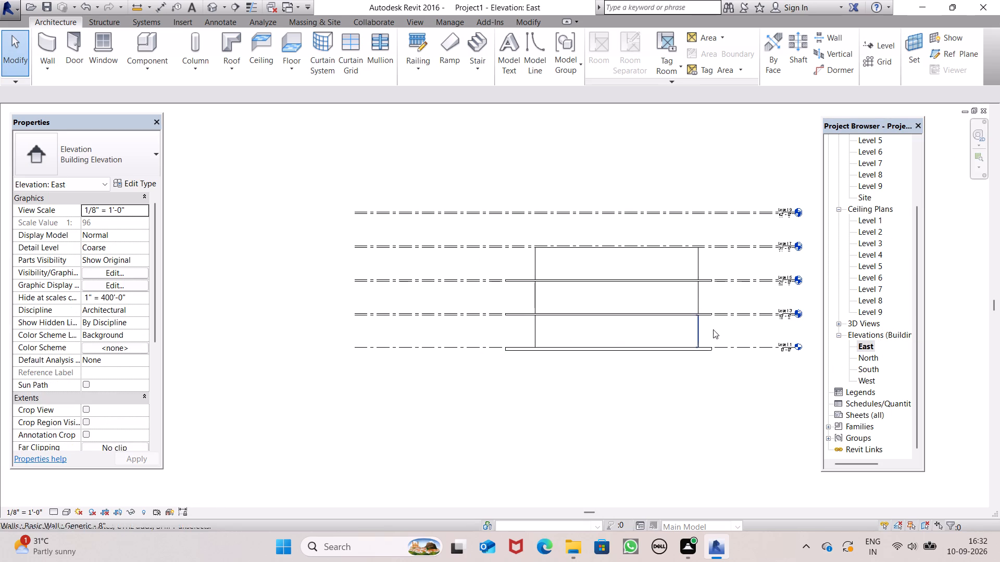
scroll(767, 239, "up", 3)
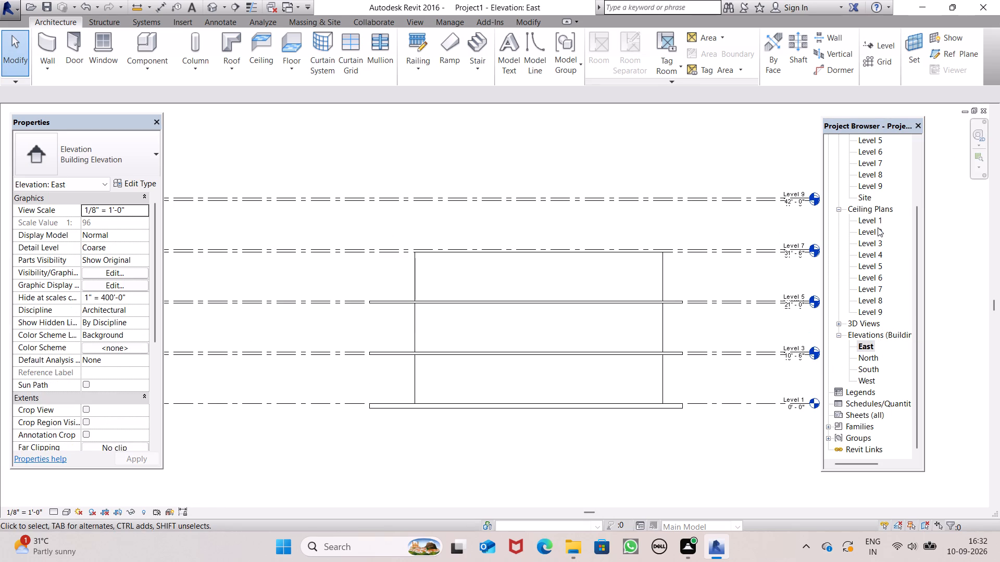
scroll(743, 263, "down", 1)
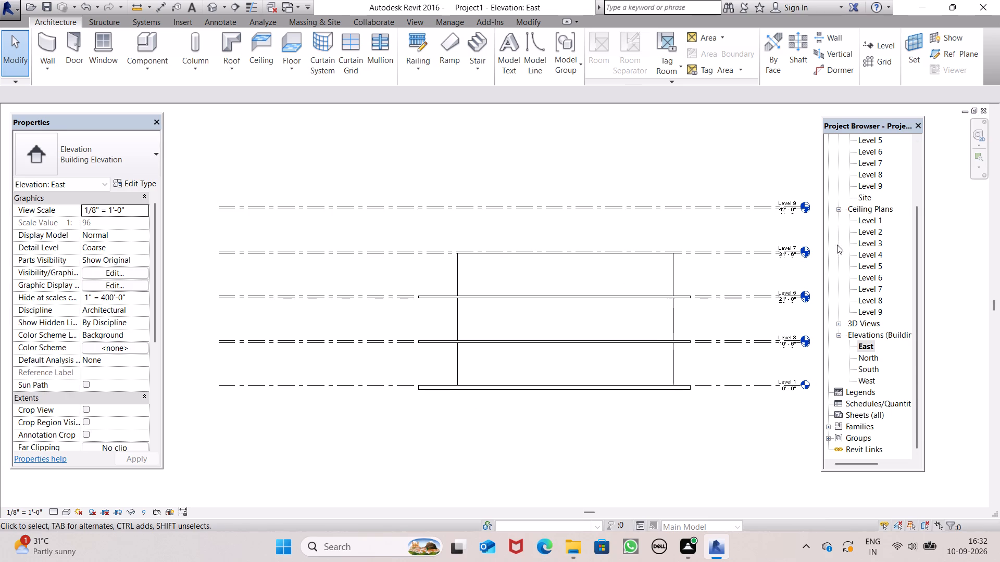
double_click(872, 138)
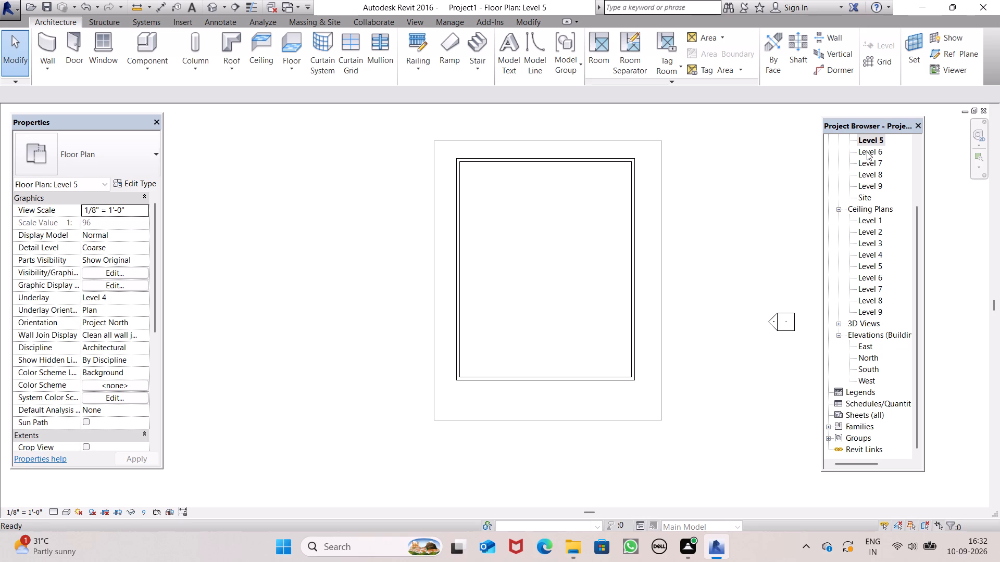
left_click(867, 151)
left_click(871, 150)
Return to the Level 5 floor plan and start a footprint roof with its base level set to Level 6.
left_click(878, 140)
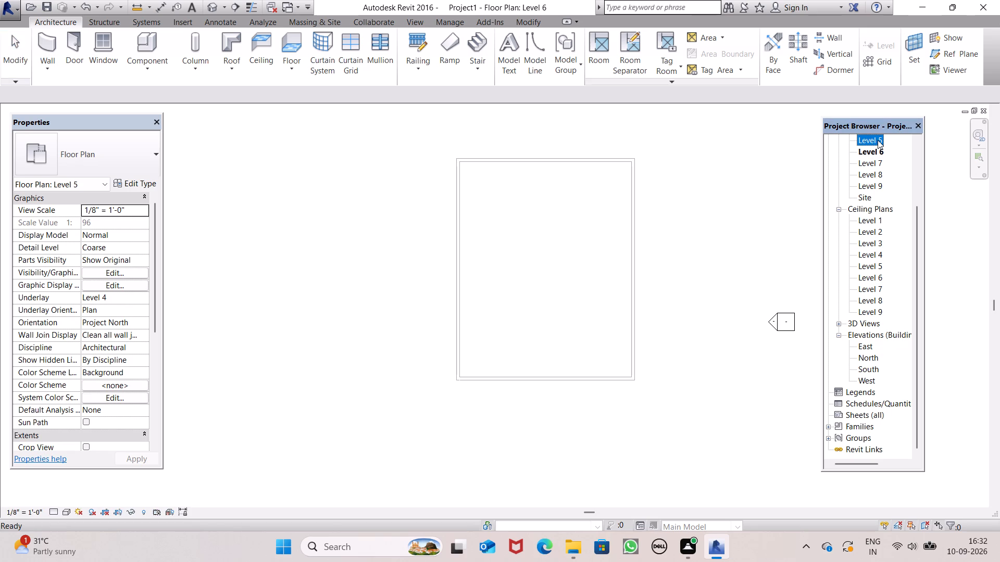
left_click(878, 140)
scroll(539, 265, "down", 1)
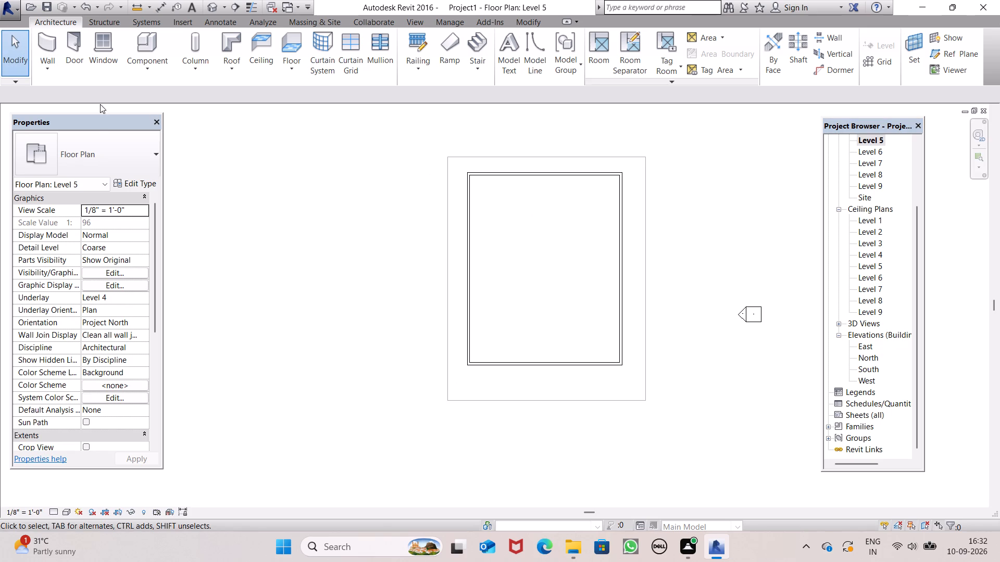
left_click(240, 63)
left_click(254, 96)
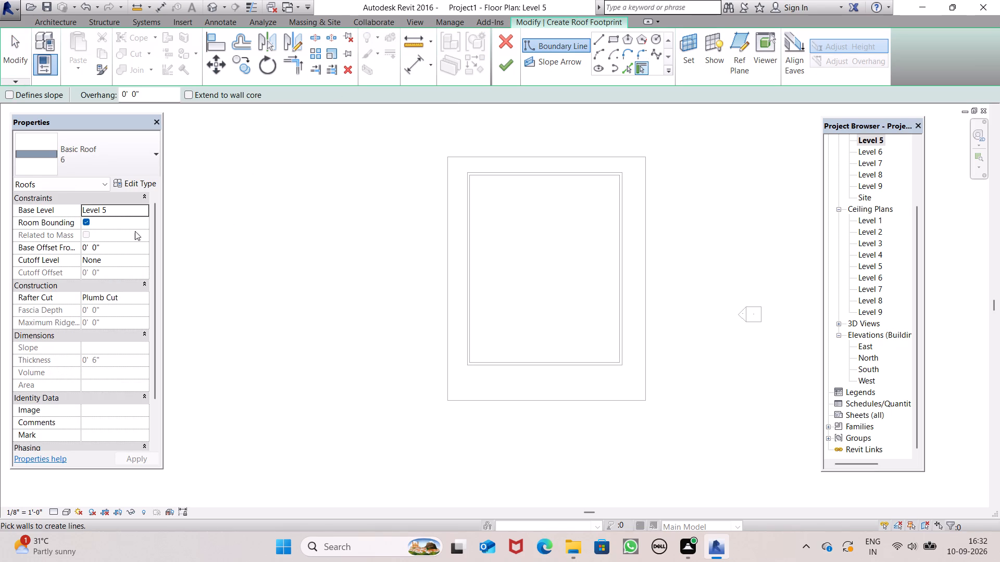
left_click(141, 213)
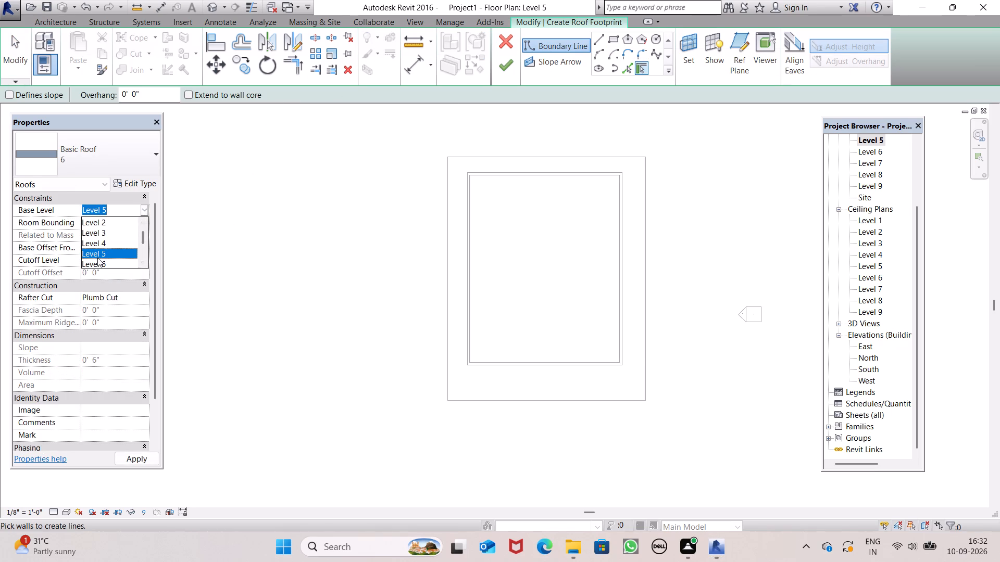
left_click(100, 261)
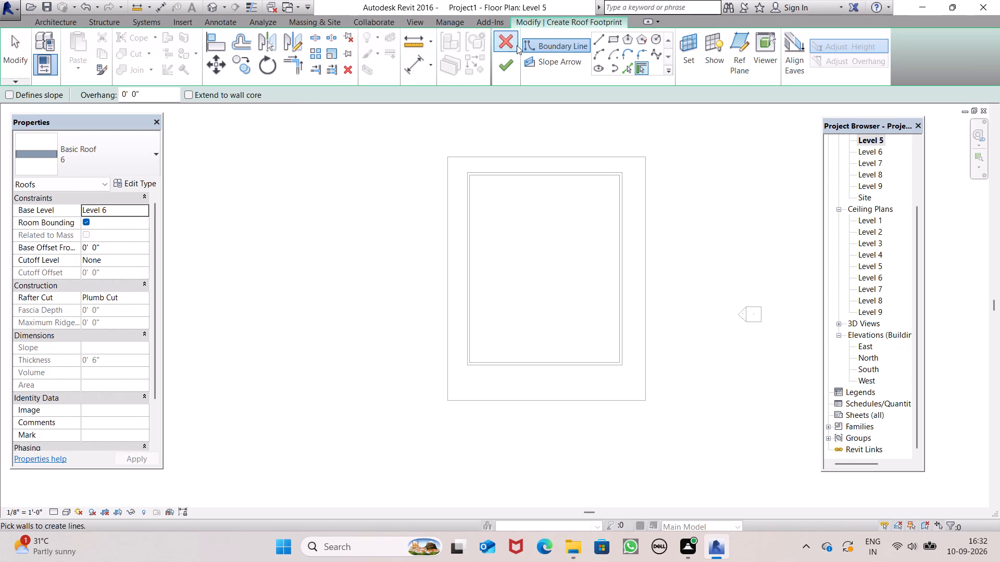
Sketch a rectangular roof boundary along the outer slab edges and finish the footprint with the highlighted walls attached.
left_click(615, 43)
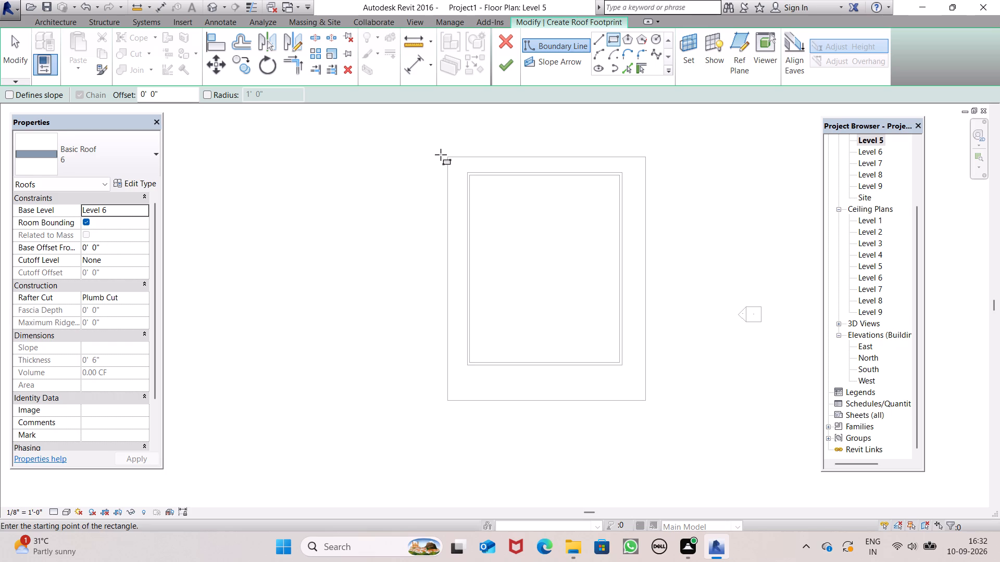
left_click_drag(449, 152, 449, 158)
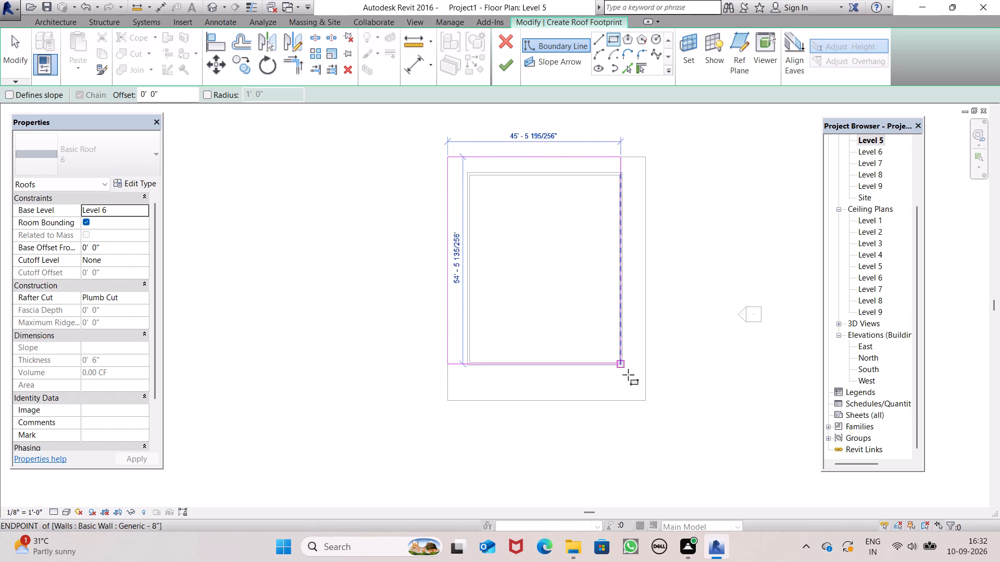
left_click(643, 400)
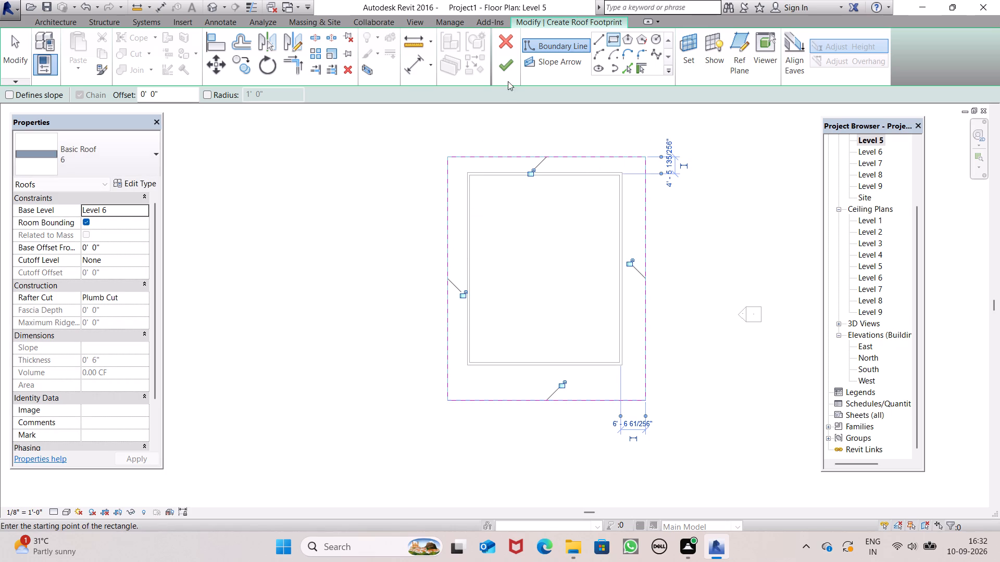
left_click(498, 52)
left_click(505, 70)
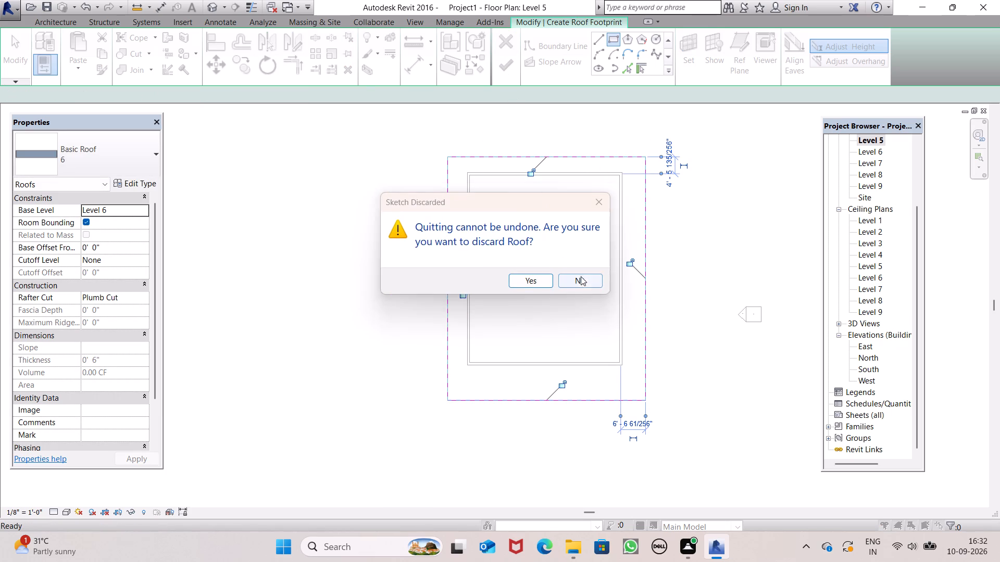
left_click(581, 277)
left_click(509, 68)
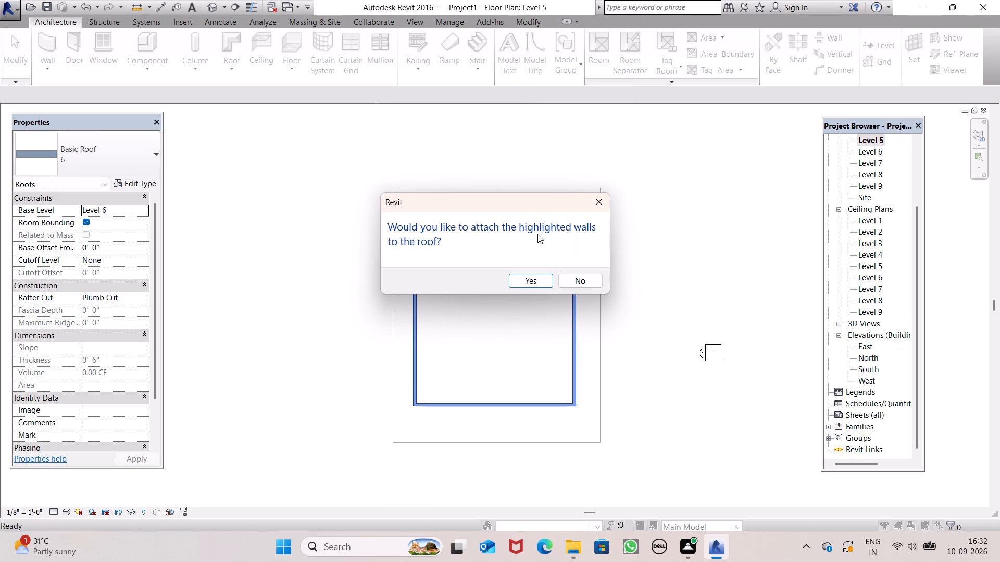
left_click(538, 275)
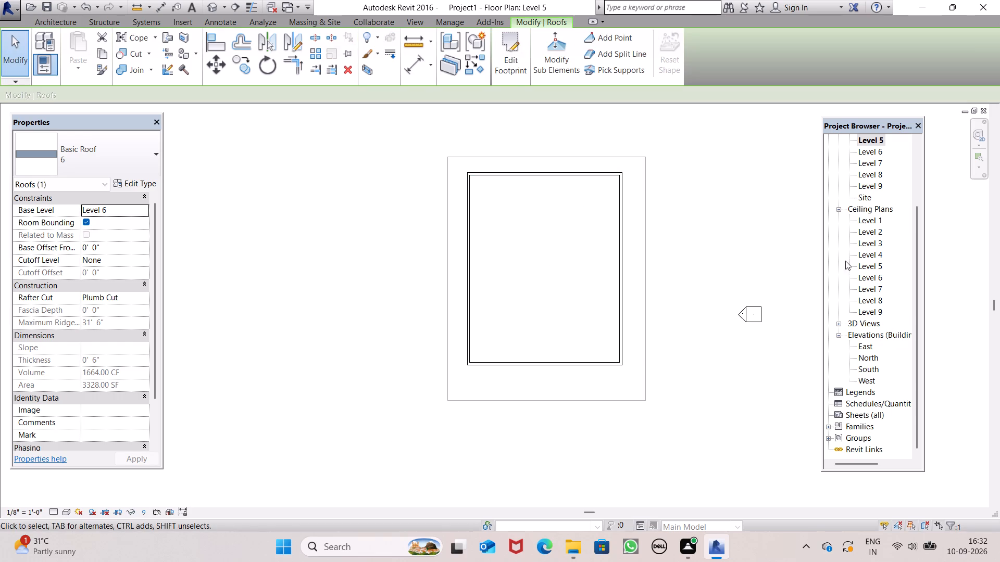
Change the new roof's base level, trying Level 8 and settling on Level 7.
left_click(141, 210)
left_click(118, 259)
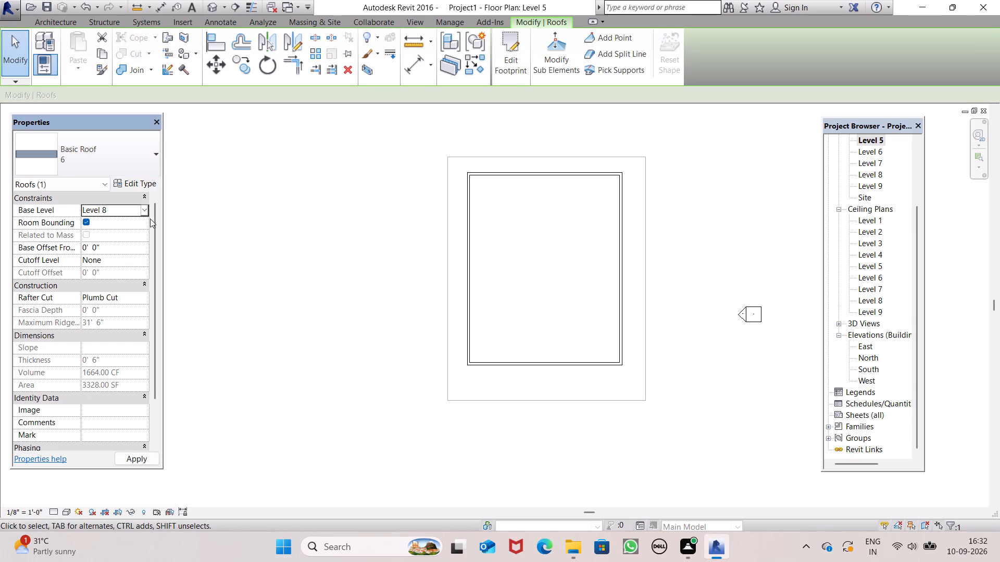
left_click_drag(143, 210, 142, 216)
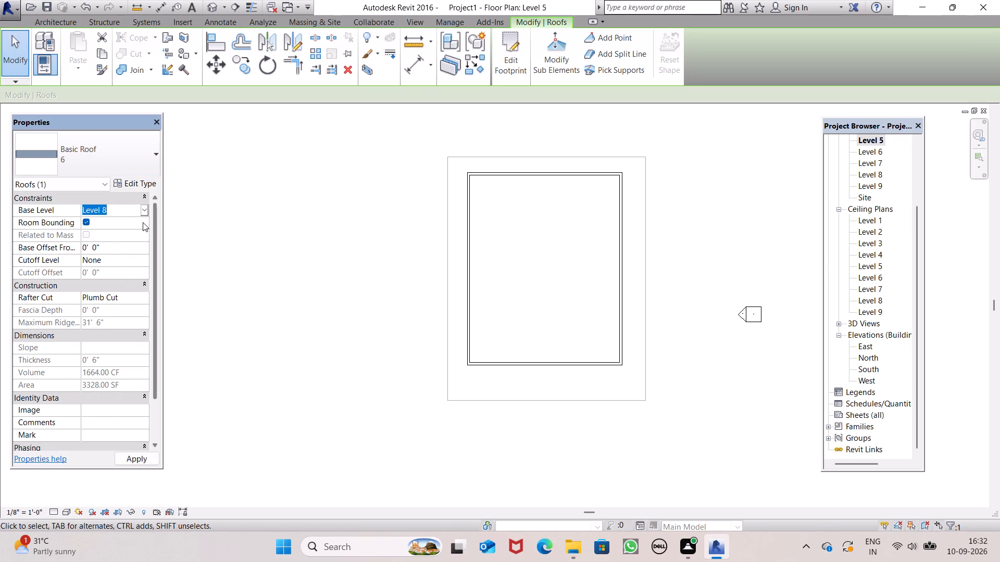
left_click(145, 213)
left_click(126, 244)
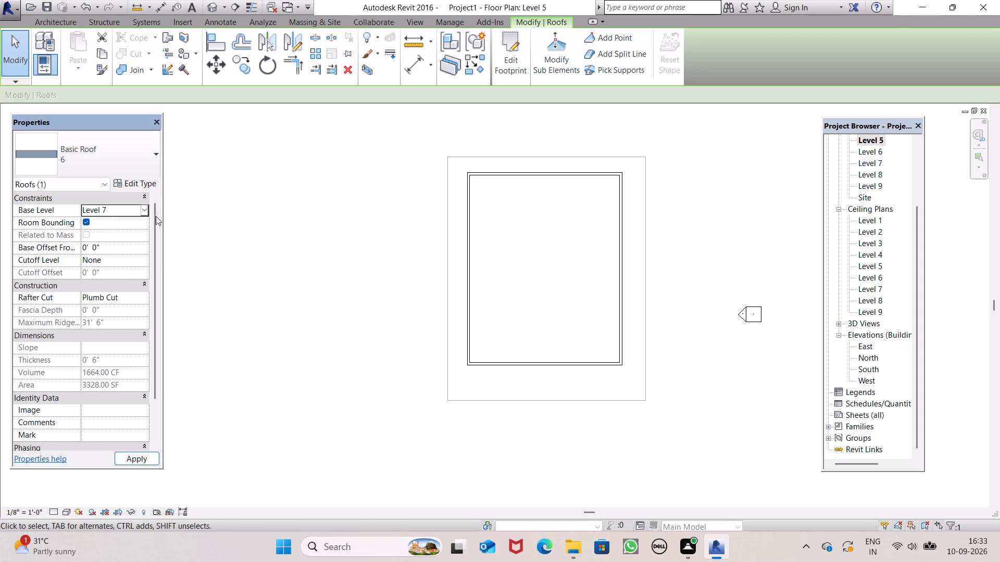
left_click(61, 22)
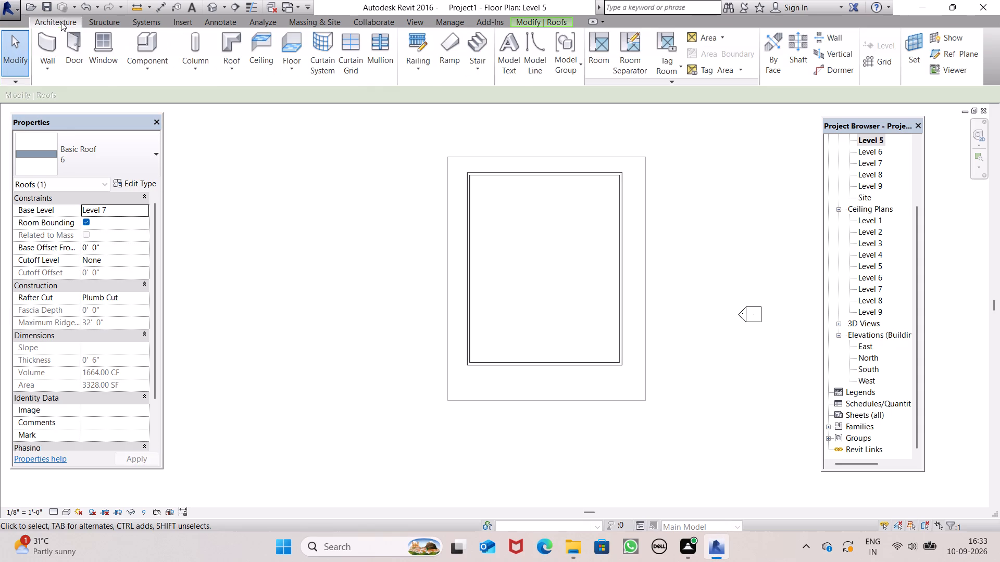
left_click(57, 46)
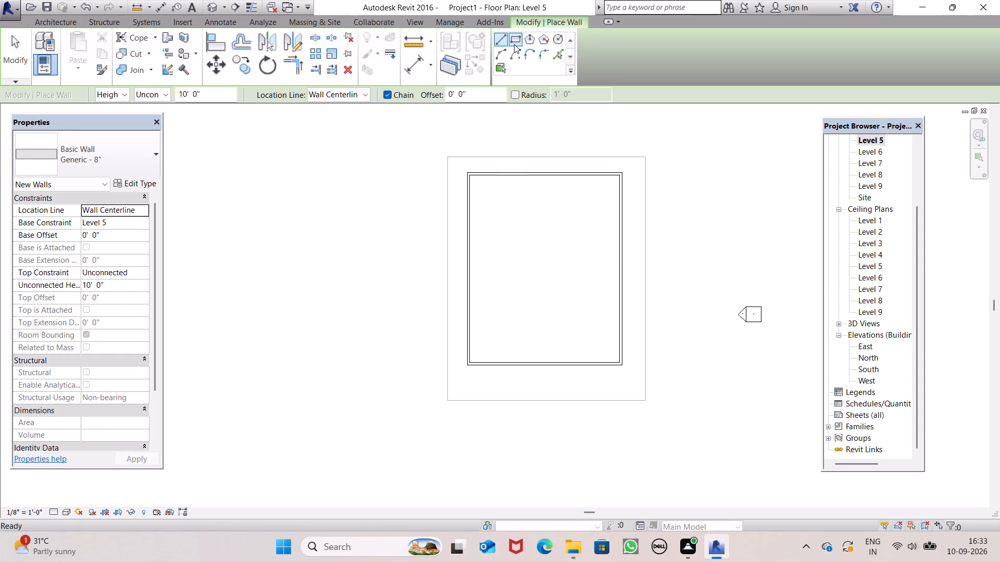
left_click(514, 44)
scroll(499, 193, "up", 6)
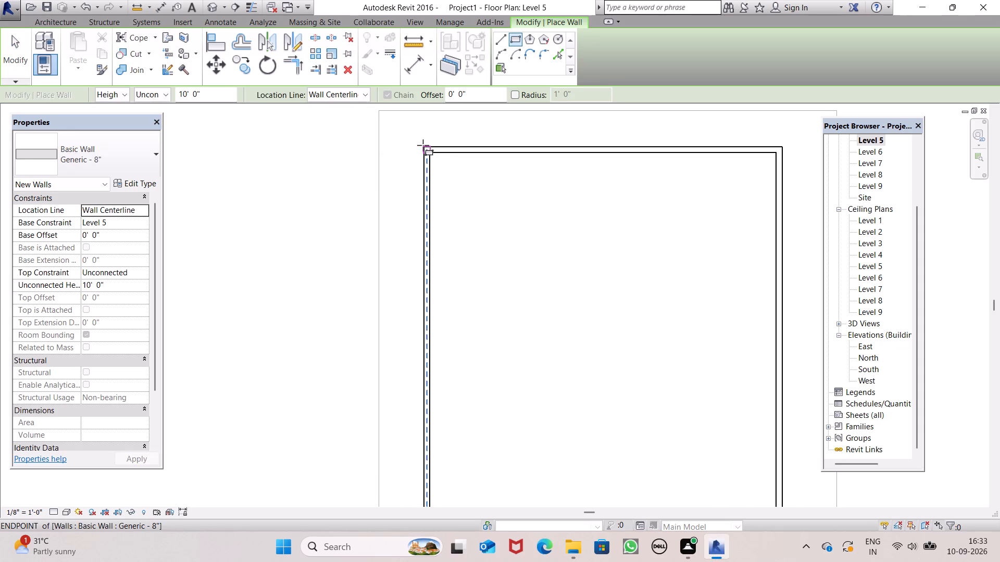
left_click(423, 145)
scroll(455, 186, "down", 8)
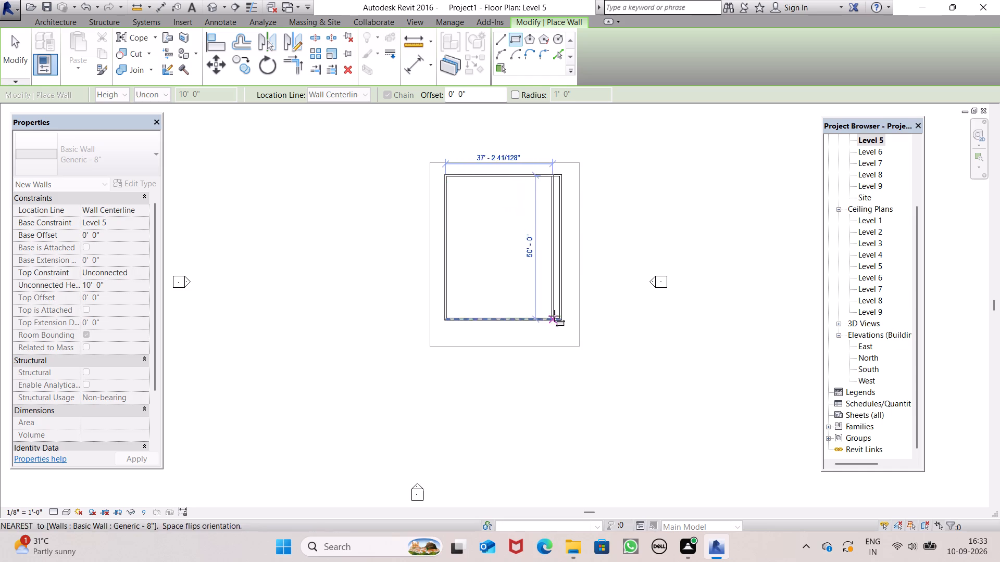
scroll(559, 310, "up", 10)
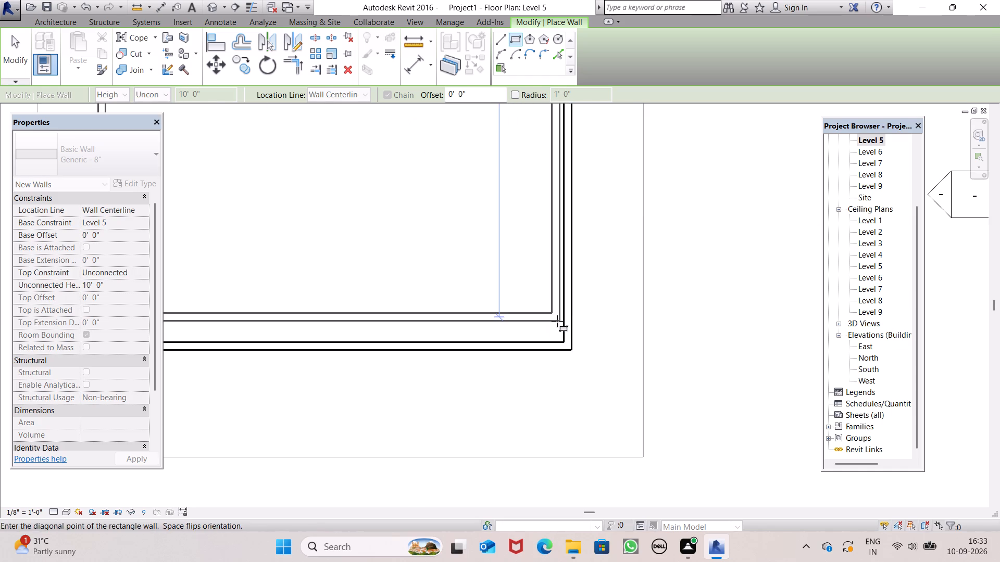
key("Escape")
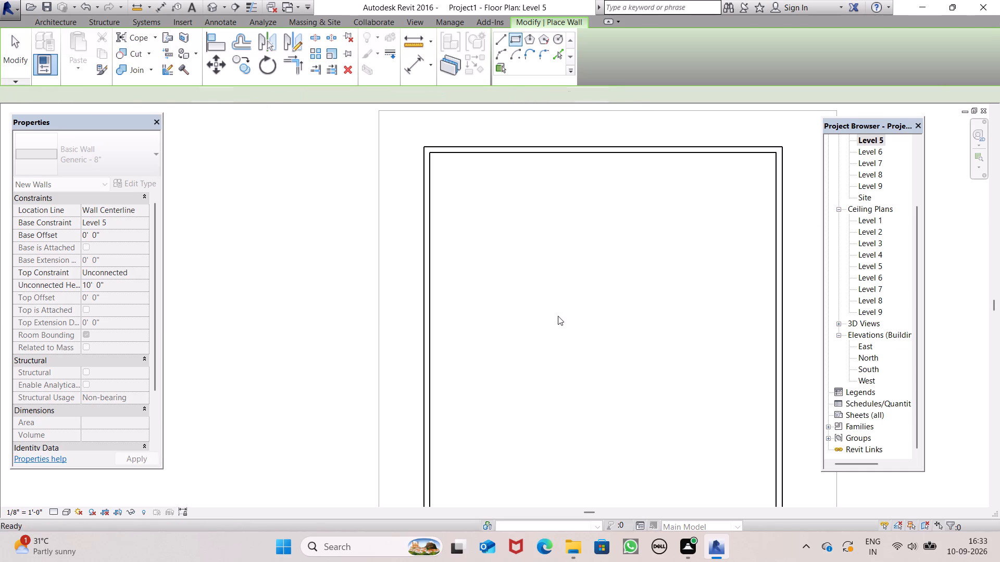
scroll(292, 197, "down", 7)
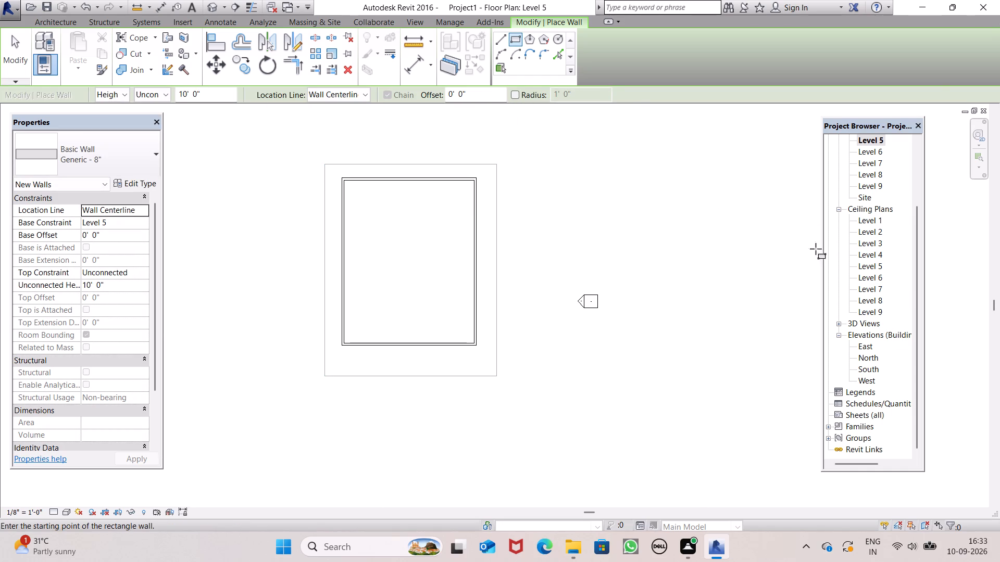
Look over the Level 6 and Level 7 floor plans and examine the roof slab's position against the levels in the East elevation.
double_click(873, 147)
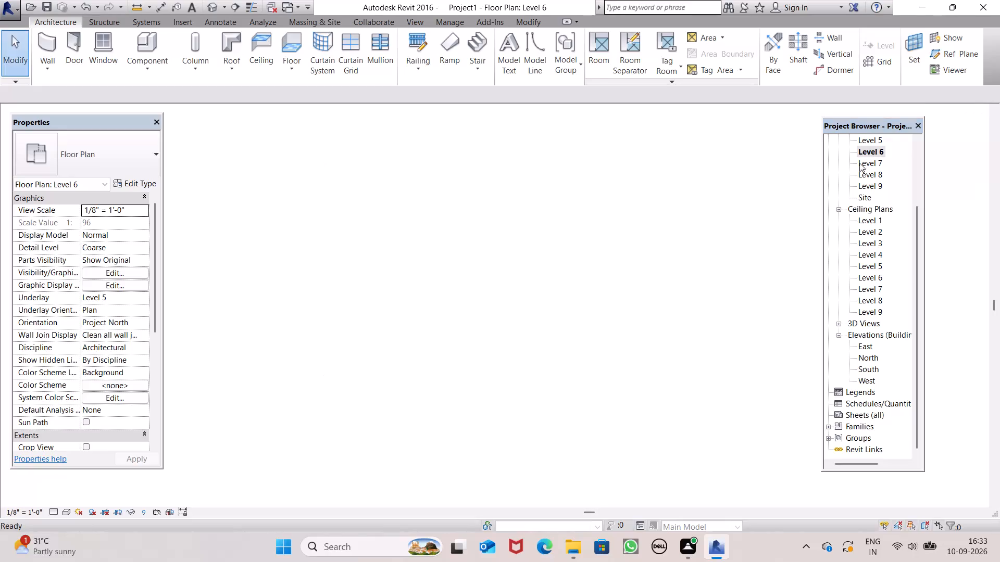
double_click(871, 161)
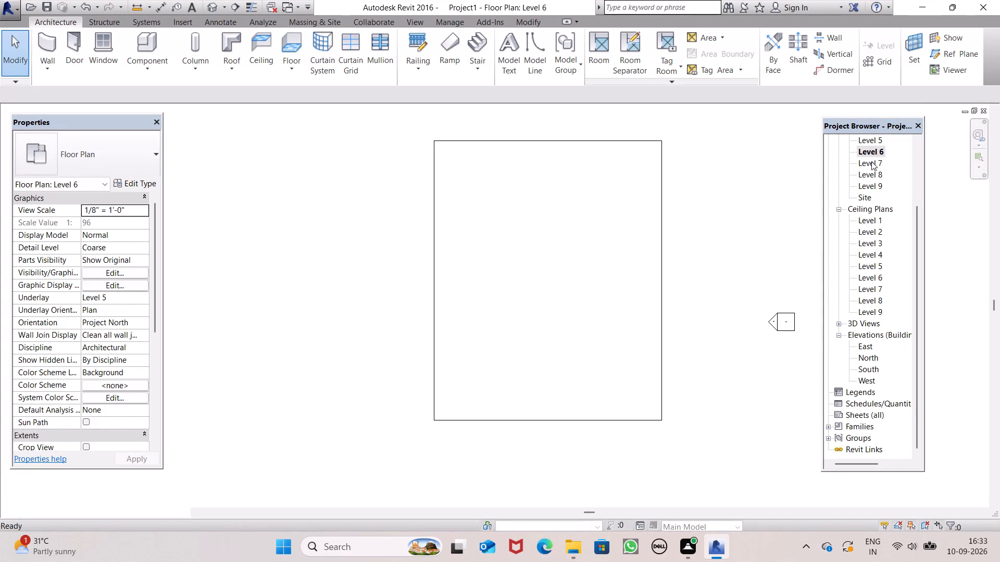
scroll(871, 173, "down", 2)
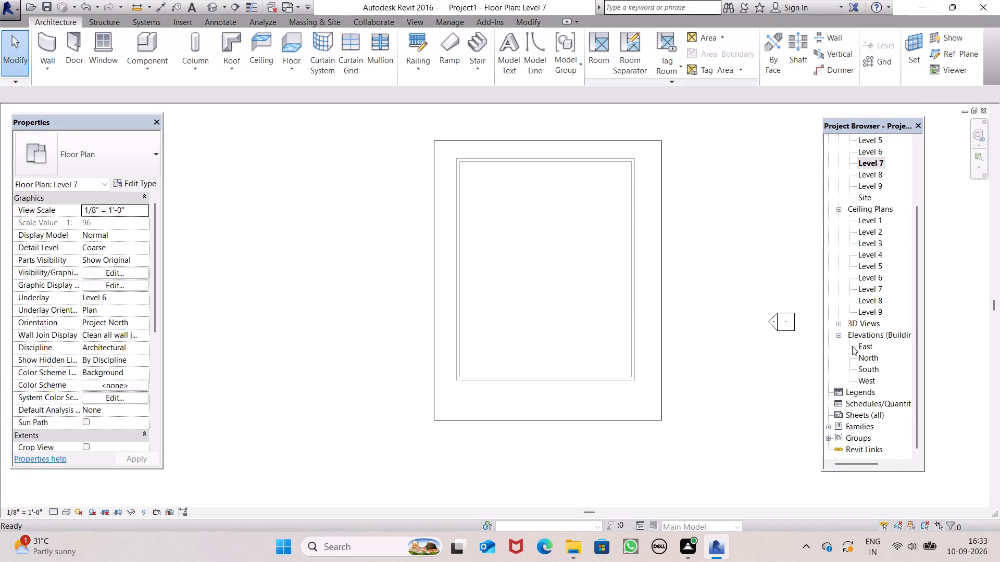
double_click(856, 346)
double_click(862, 344)
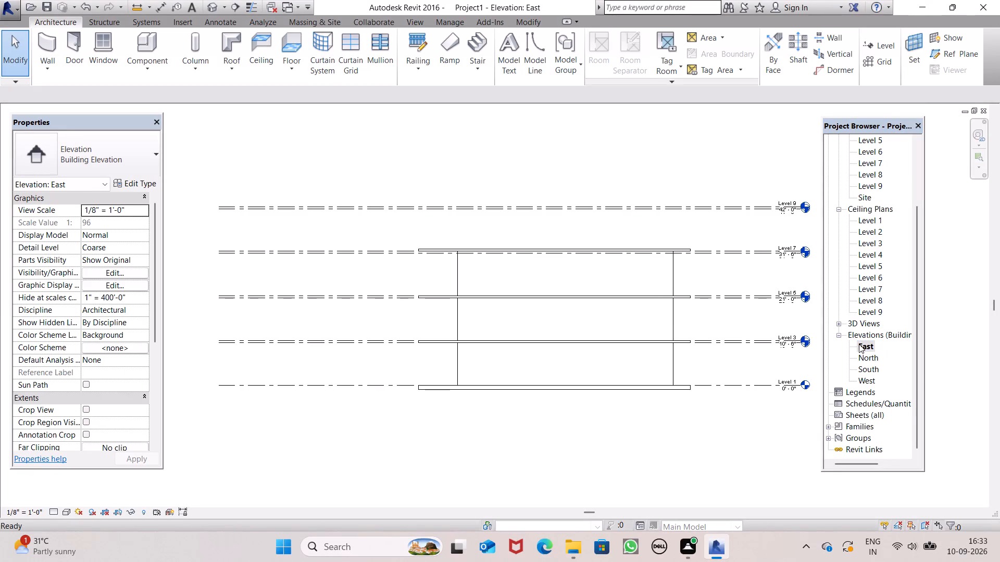
scroll(588, 278, "up", 5)
scroll(544, 258, "down", 4)
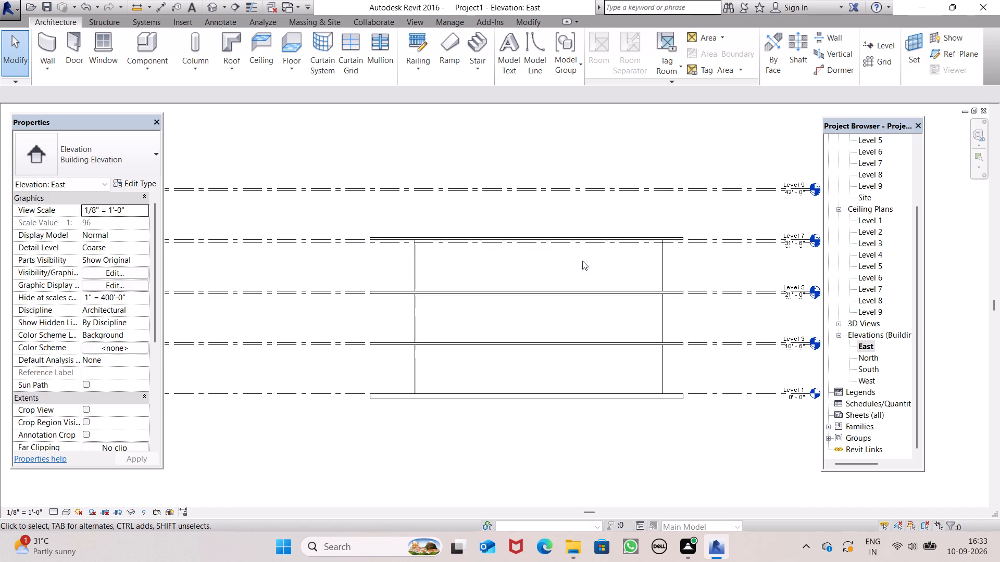
scroll(664, 232, "up", 6)
scroll(664, 232, "down", 7)
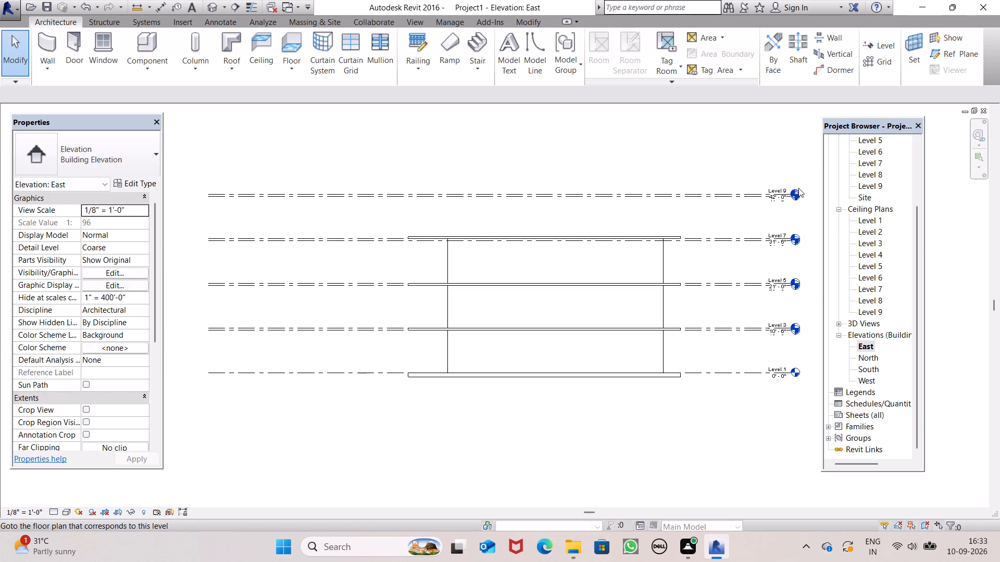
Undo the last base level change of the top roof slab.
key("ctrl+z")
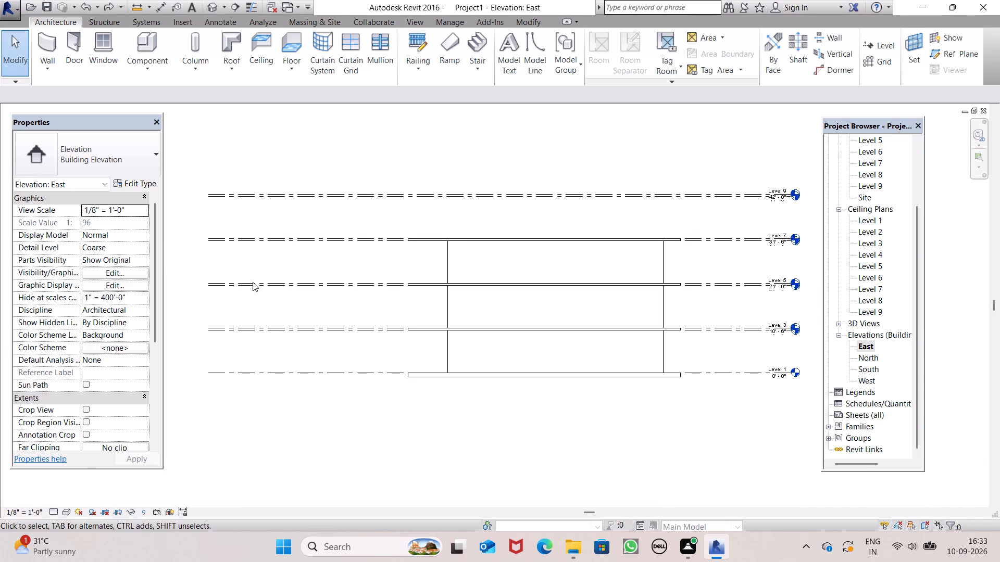
Select the topmost roof slab and, in the Level 6 floor plan, set its base level to Level 7.
scroll(792, 216, "up", 7)
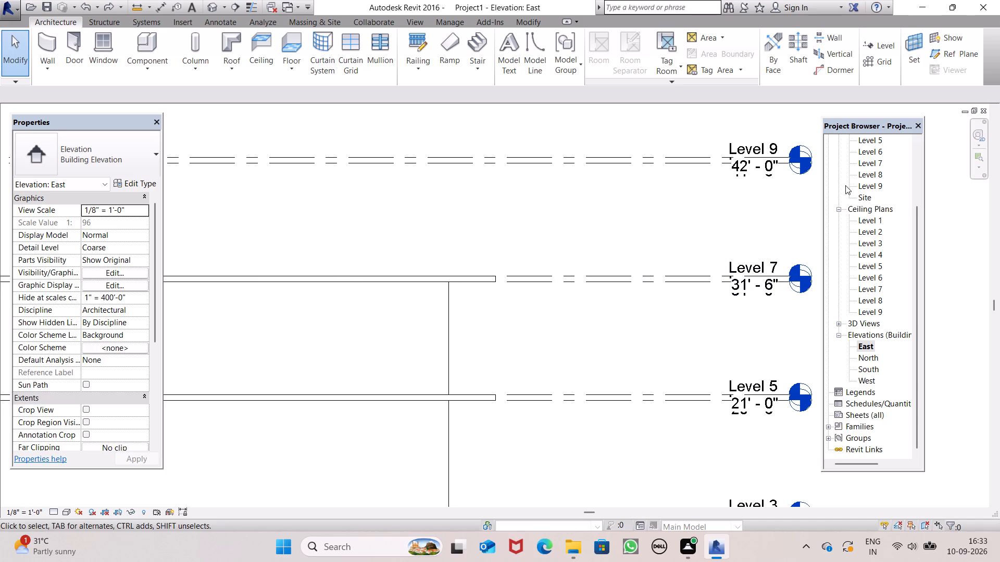
left_click(255, 276)
left_click(134, 210)
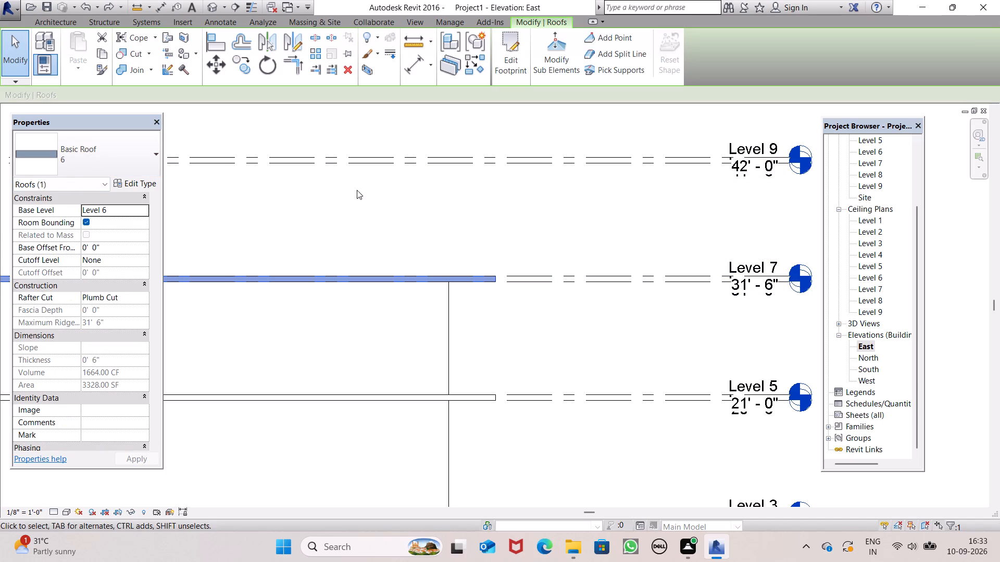
double_click(866, 151)
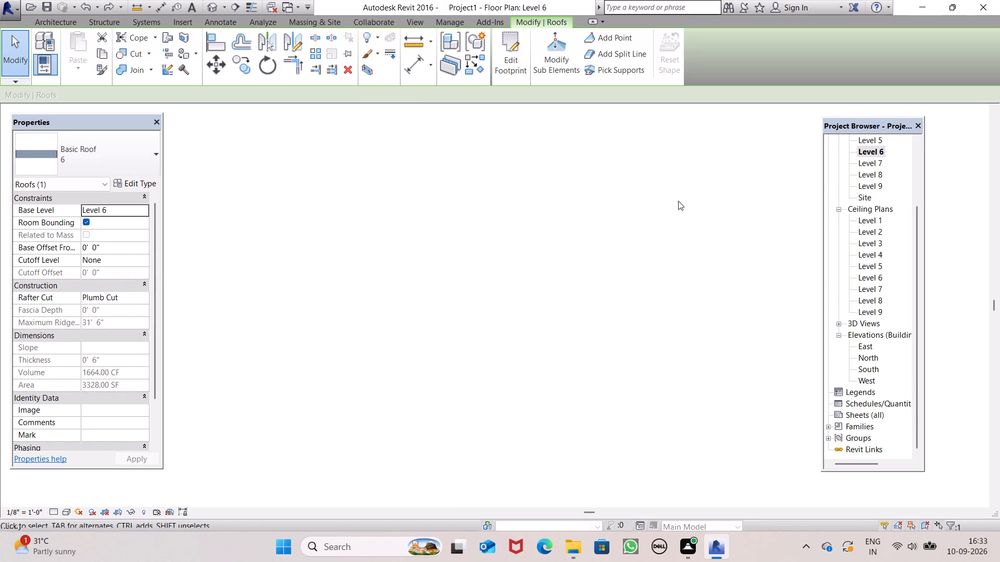
left_click(148, 210)
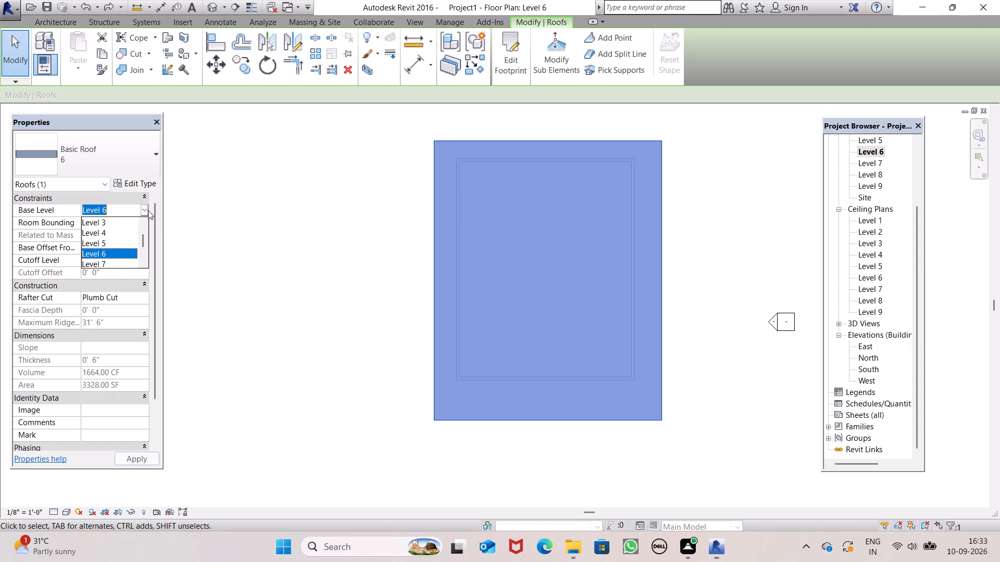
left_click(92, 264)
left_click(267, 274)
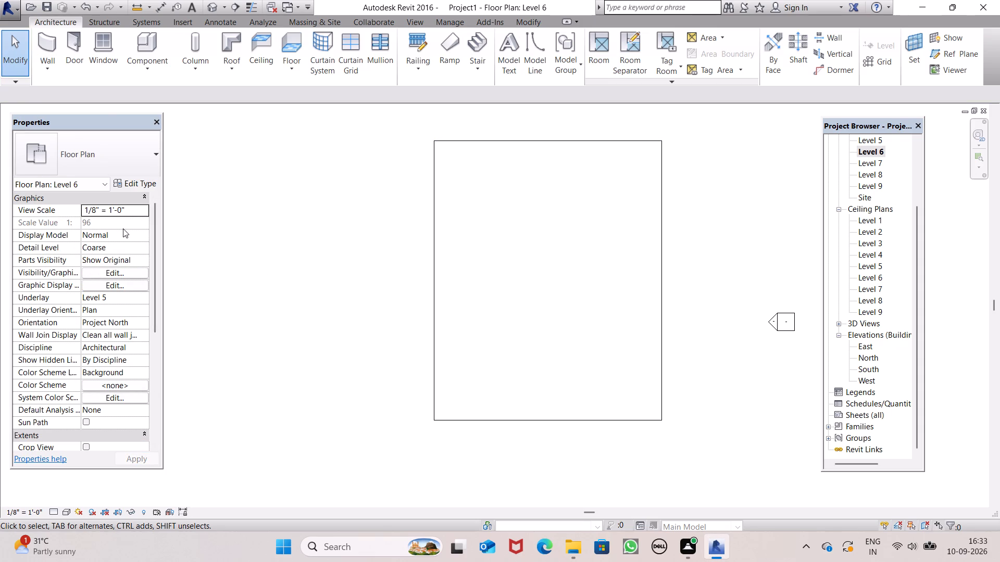
In the Level 7 floor plan, draw a 40' by 50' rectangle of Generic - 8" walls, 10' high, over the underlaid walls below.
double_click(879, 164)
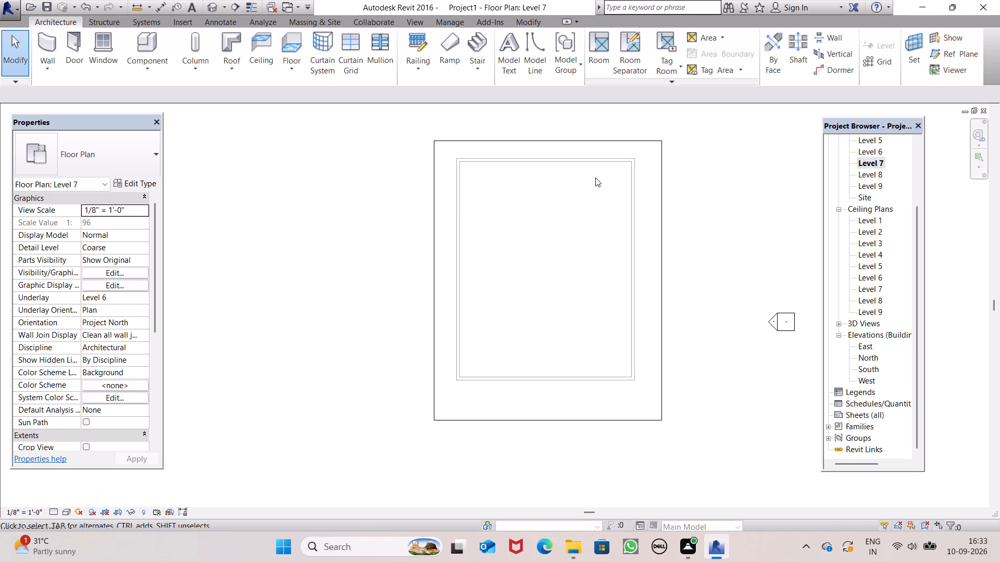
left_click(48, 71)
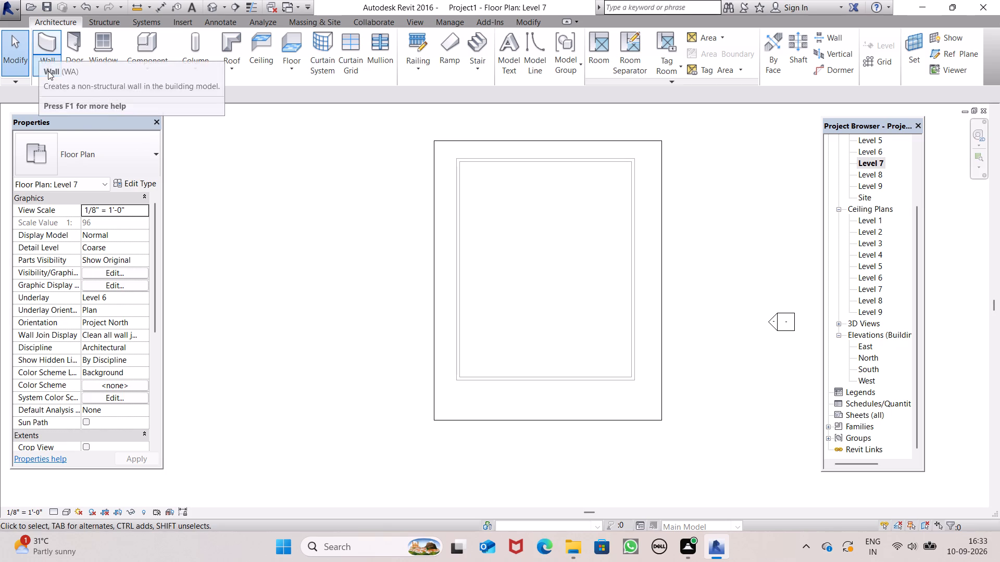
left_click(80, 91)
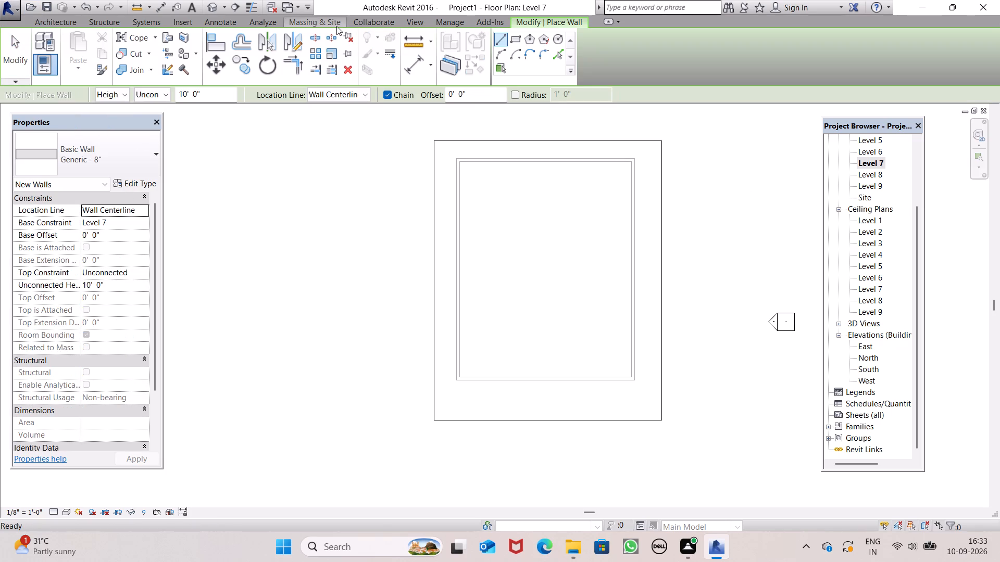
left_click(517, 36)
scroll(464, 168, "up", 5)
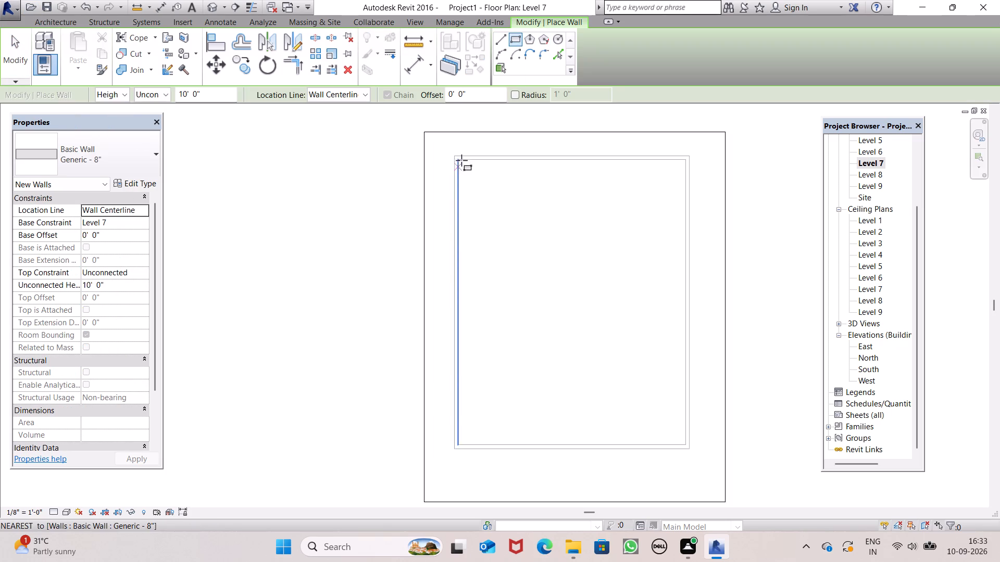
left_click(454, 152)
scroll(556, 221, "down", 5)
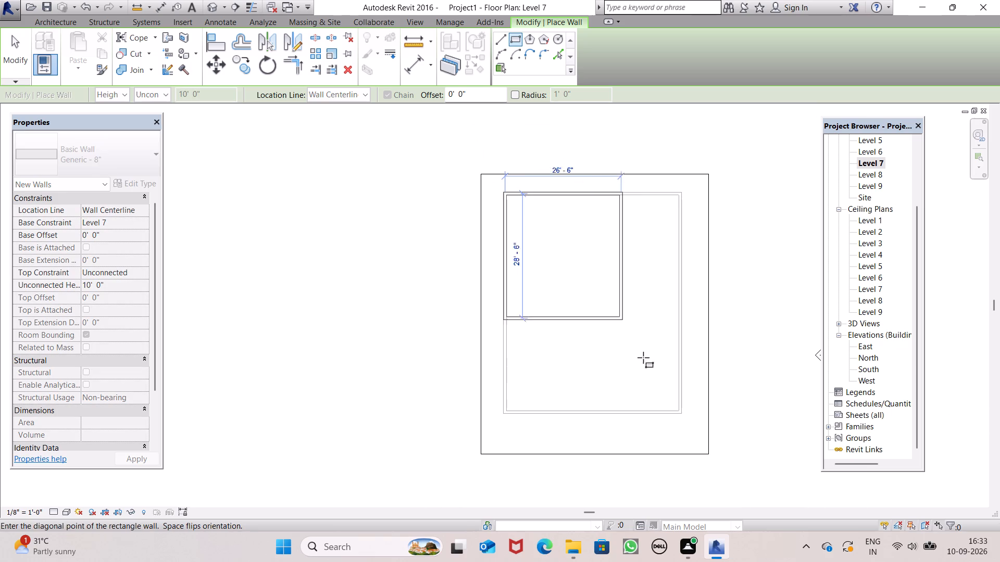
scroll(678, 409, "up", 7)
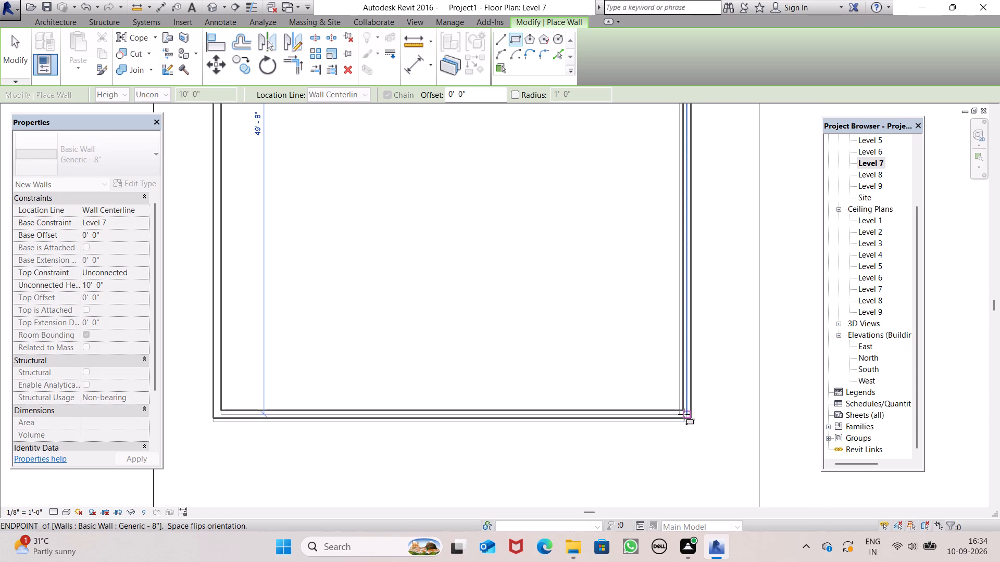
left_click(683, 420)
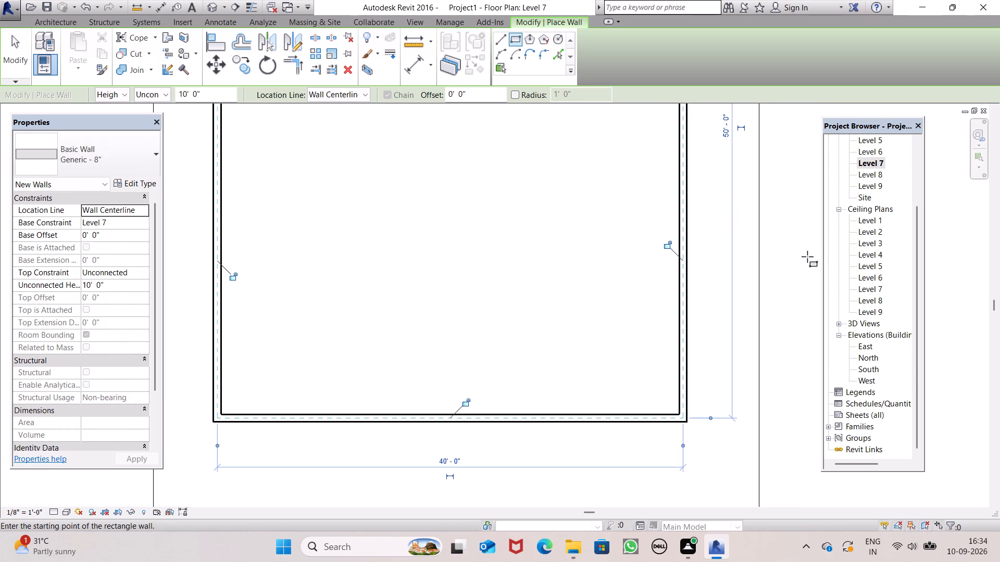
key("Escape")
scroll(769, 267, "down", 15)
key("Escape")
left_click(579, 292)
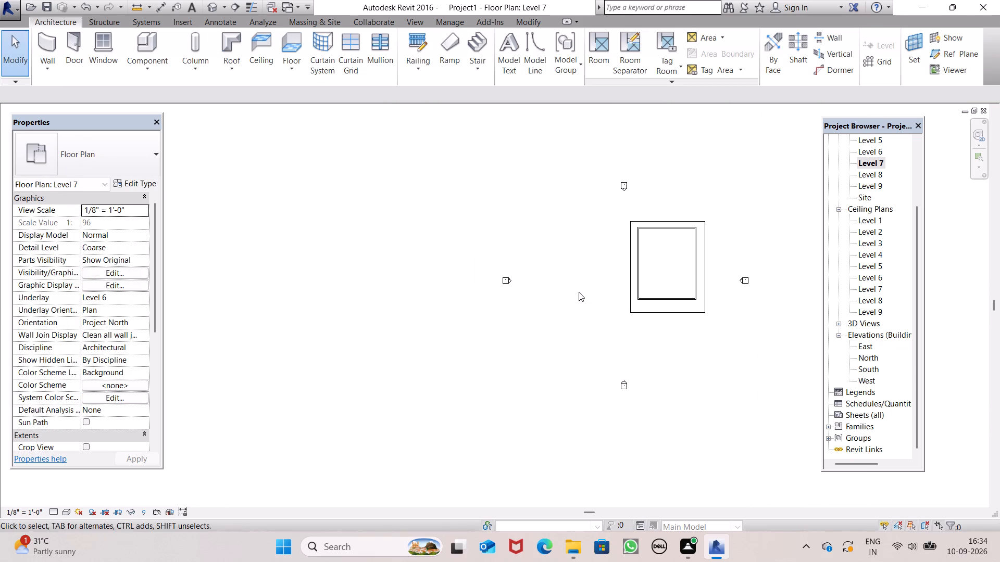
Examine the new top storey in the 3D view and against the levels in the East elevation.
scroll(777, 245, "up", 4)
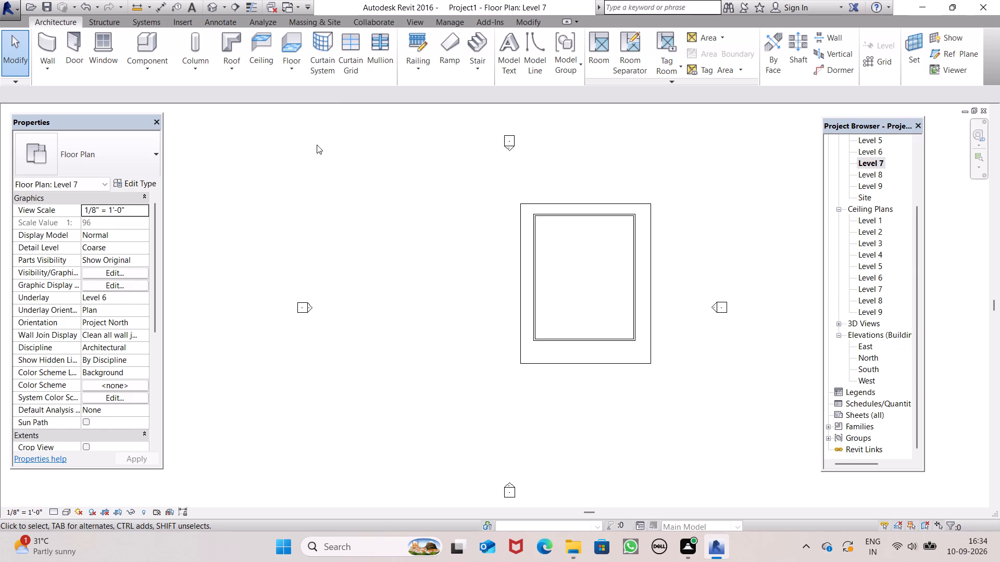
left_click(208, 6)
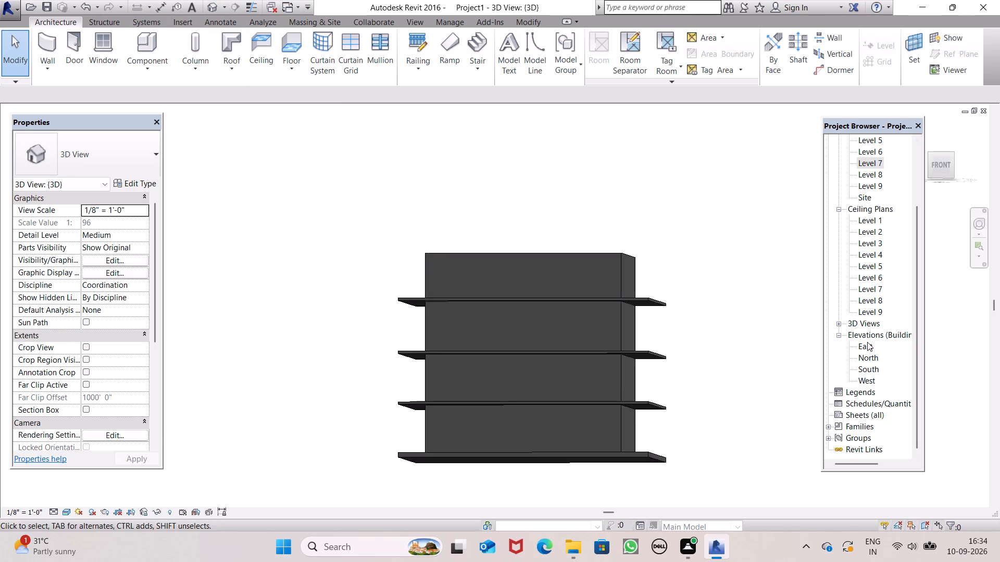
left_click(866, 344)
left_click(866, 344)
scroll(766, 333, "down", 5)
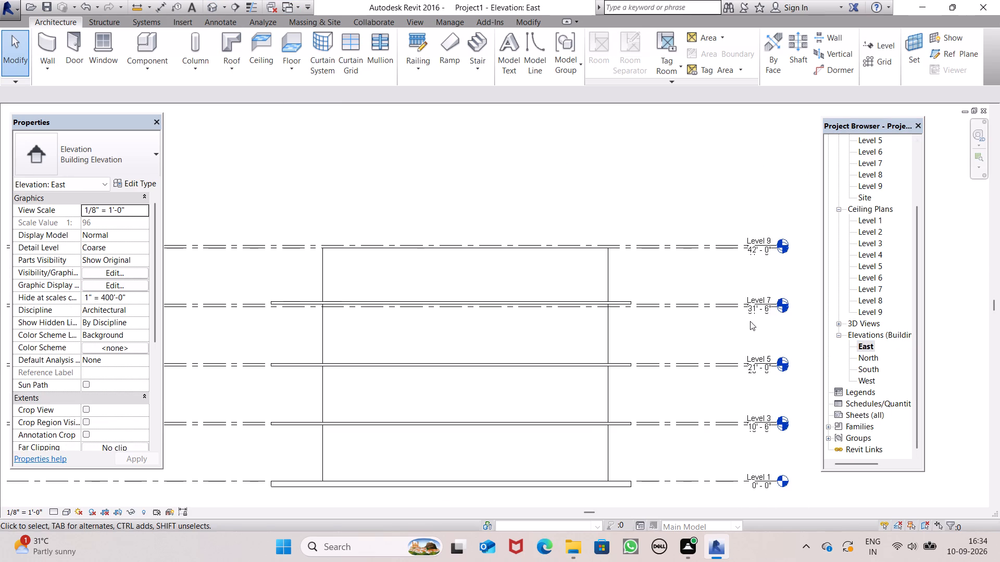
scroll(761, 306, "up", 5)
scroll(761, 307, "down", 5)
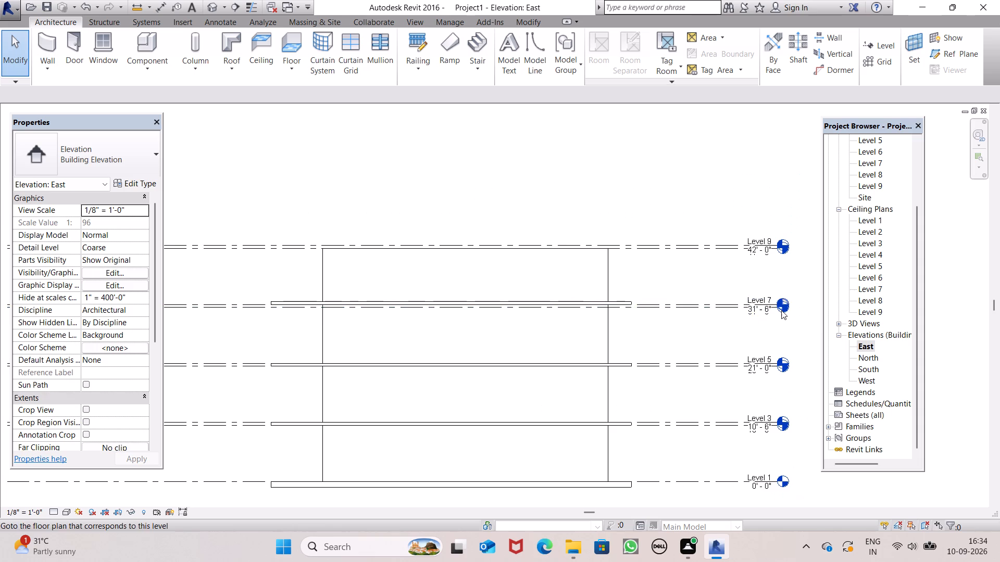
scroll(781, 310, "down", 4)
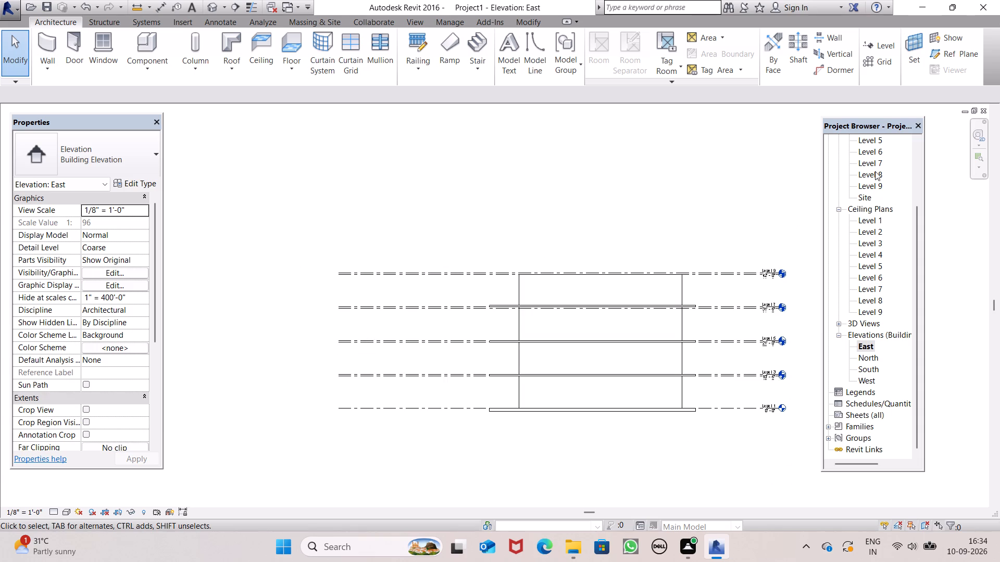
In the Level 8 floor plan, create a flat Basic Roof 6 slab with a 52' by 64' rectangular footprint over the underlaid slab and attach the walls.
double_click(874, 171)
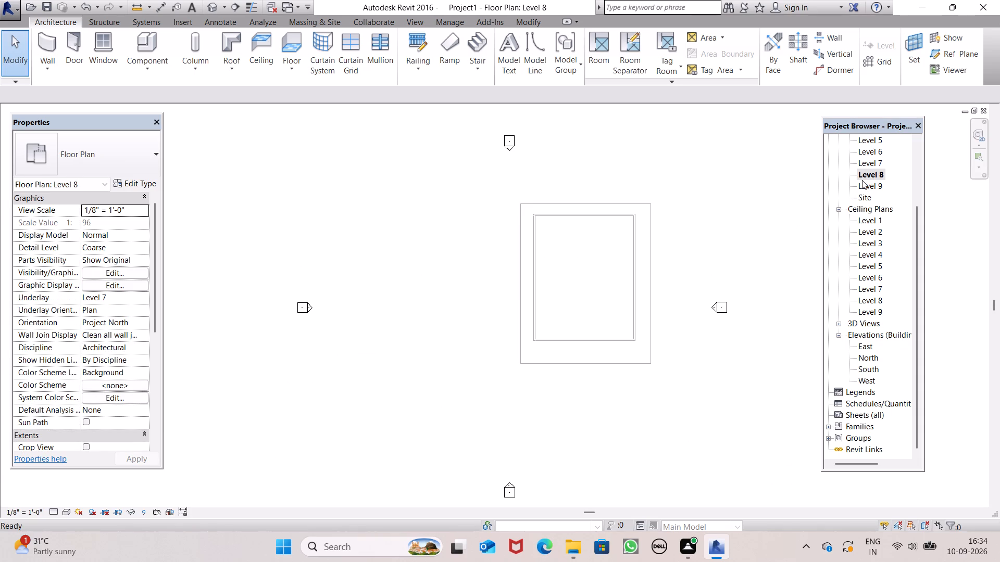
left_click(234, 68)
left_click(259, 88)
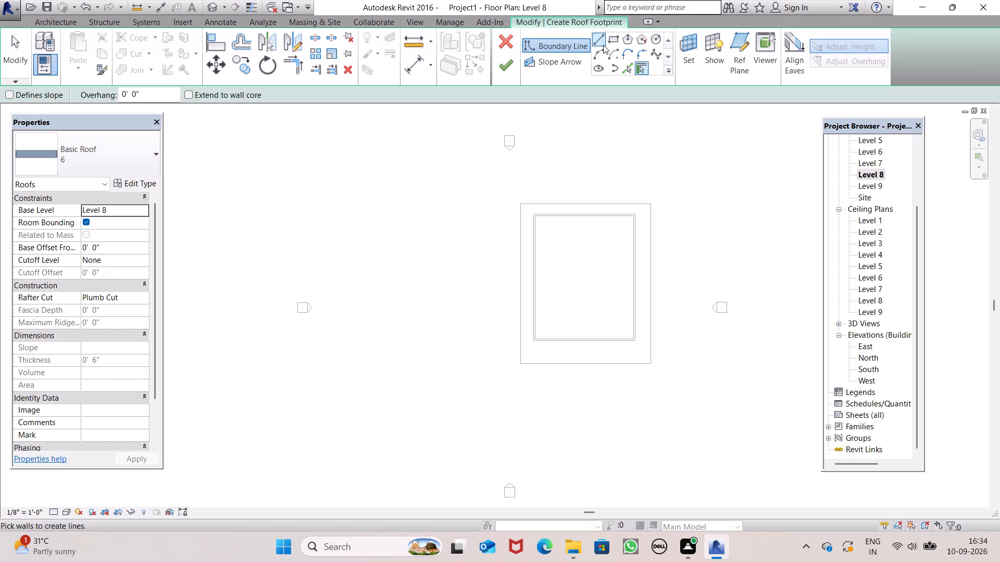
left_click(614, 39)
left_click(519, 201)
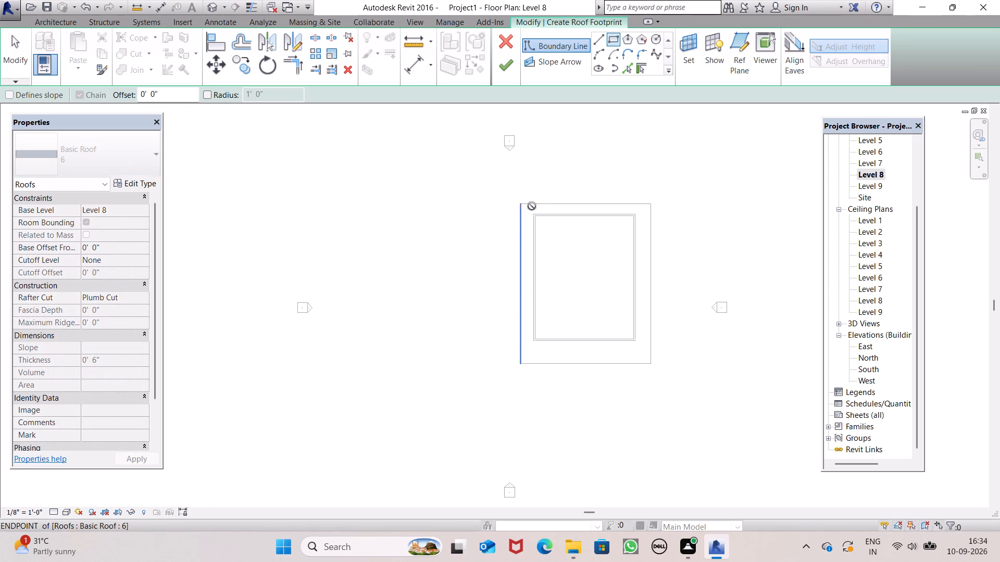
left_click(653, 361)
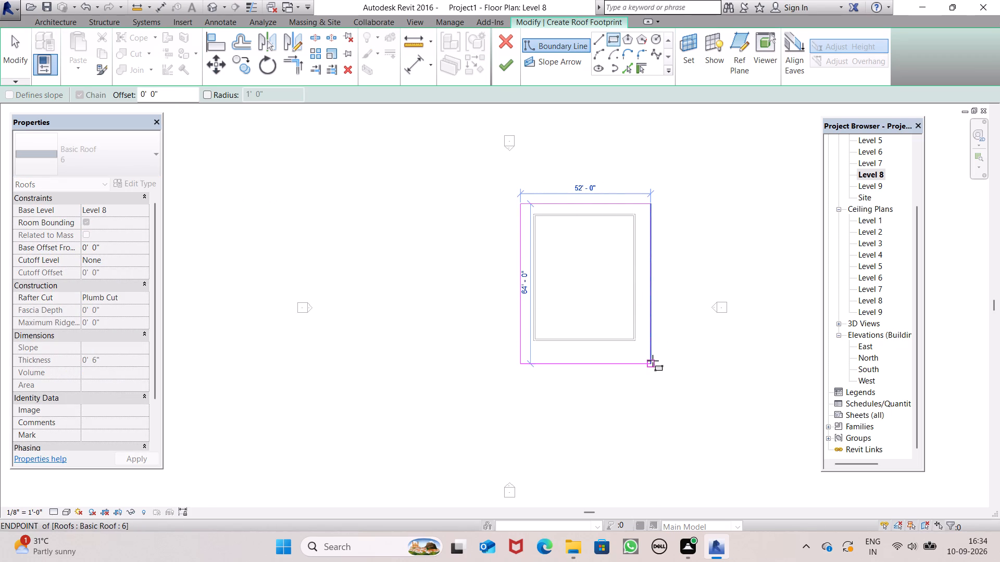
left_click(512, 63)
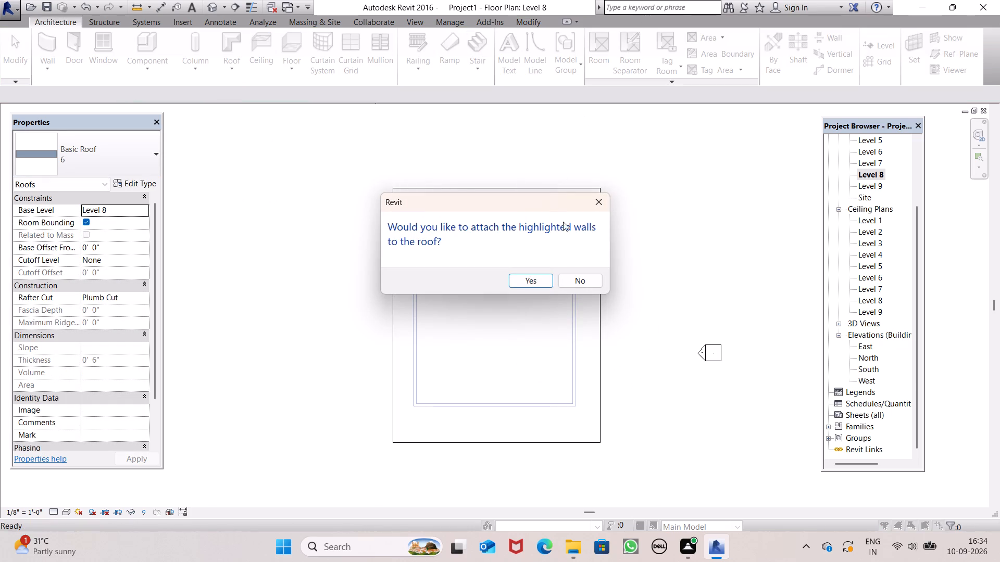
left_click(542, 280)
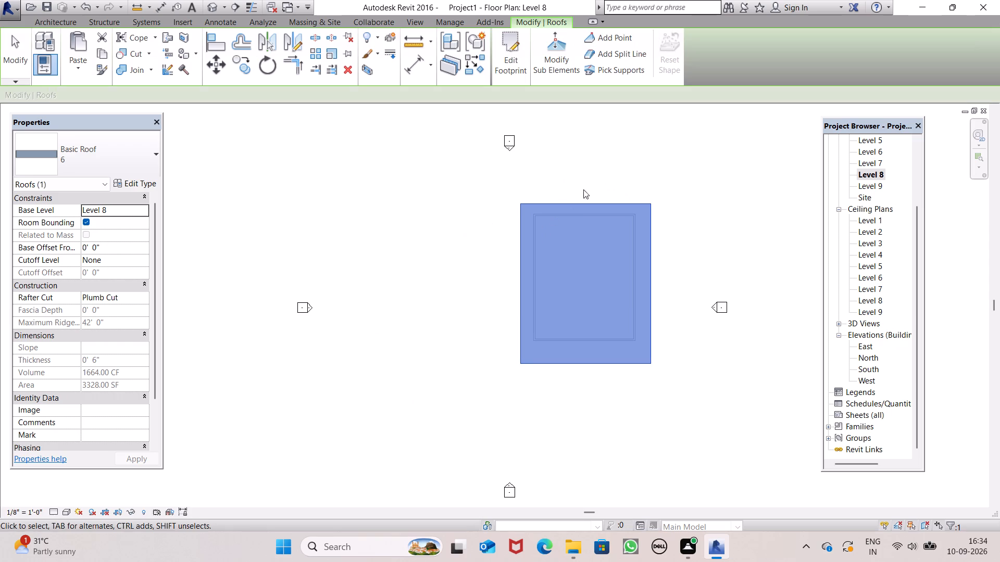
left_click(514, 135)
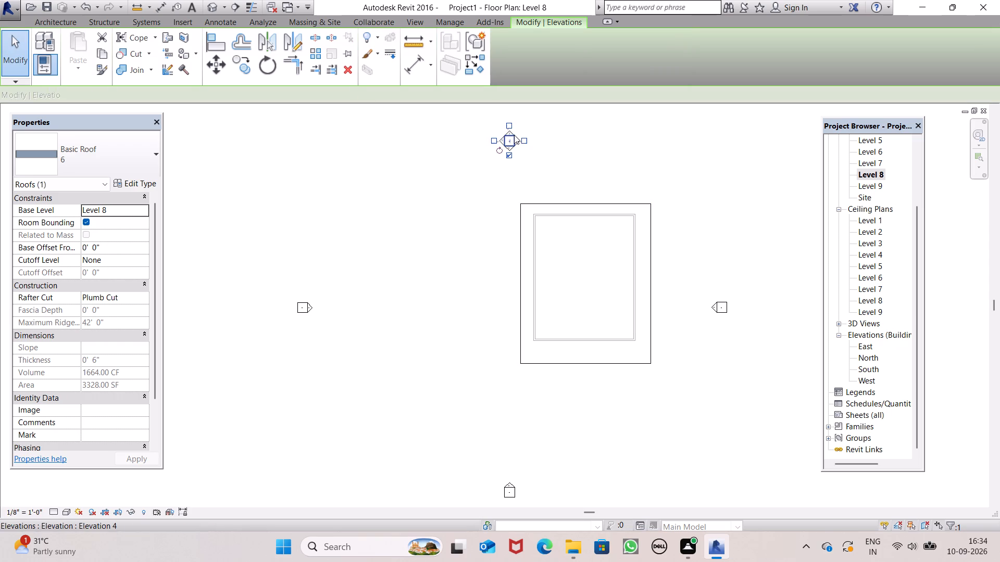
Examine the stacked storeys and the new top roof slab in the 3D view, from the front and from above.
left_click(215, 7)
scroll(232, 18, "down", 2)
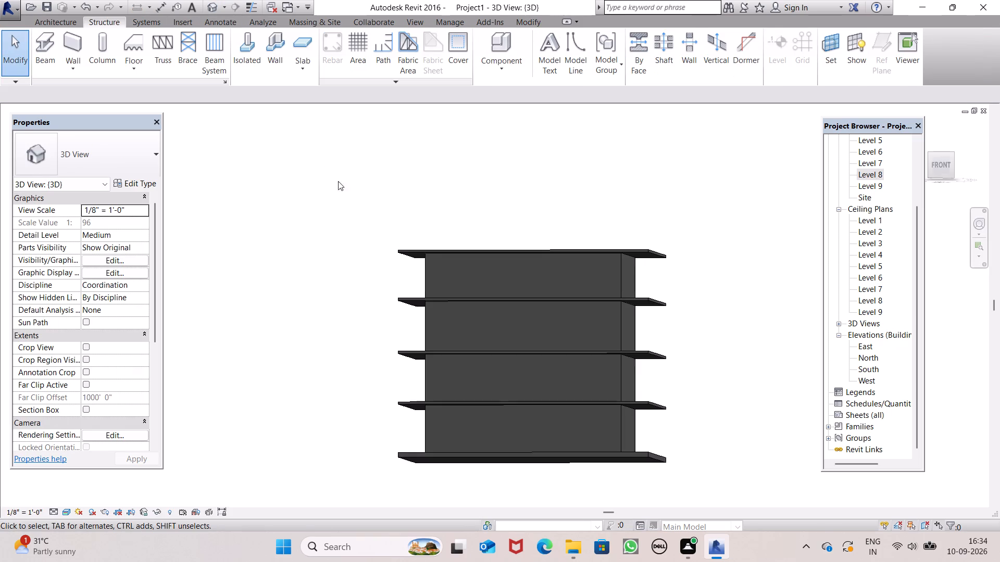
scroll(527, 124, "down", 5)
middle_click_drag(532, 182, 560, 284, "shift")
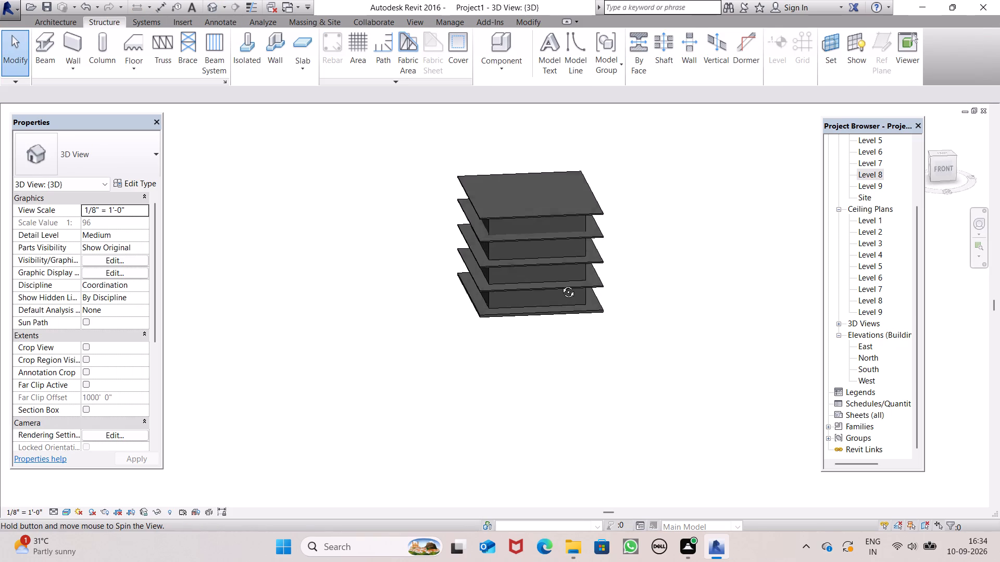
middle_click_drag(560, 284, 526, 258, "shift")
scroll(530, 265, "up", 5)
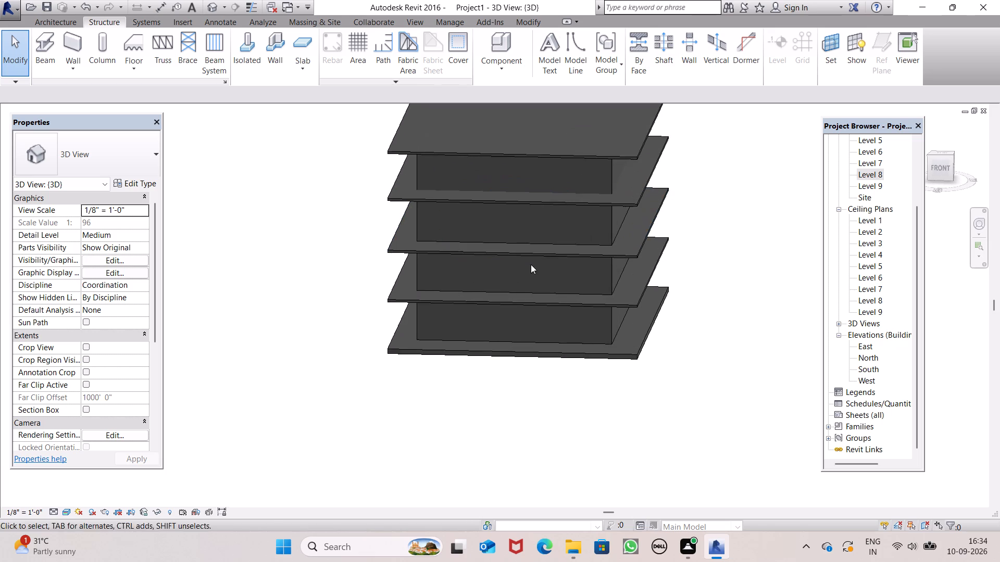
middle_click_drag(544, 291, 551, 253)
scroll(544, 291, "up", 1)
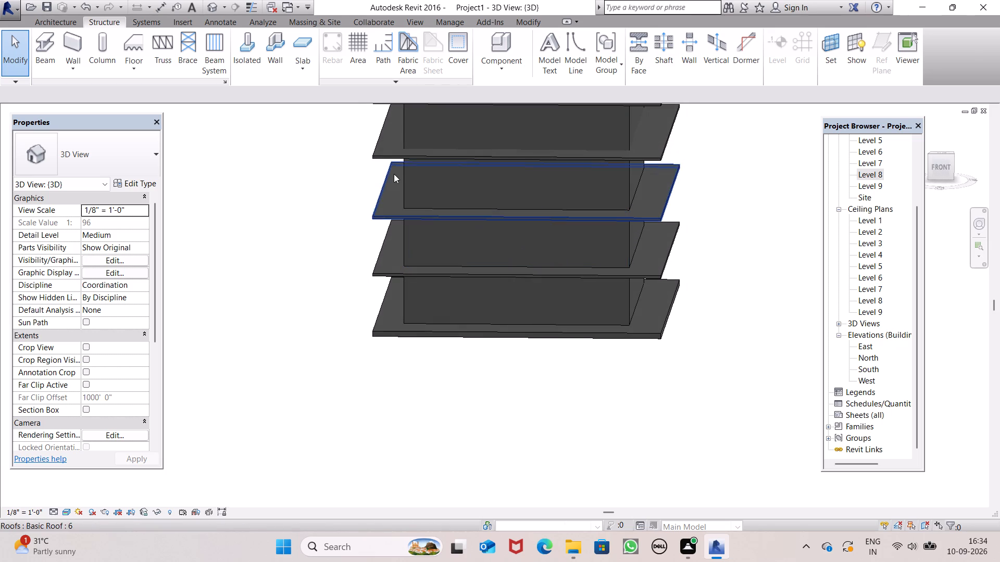
scroll(503, 248, "down", 2)
scroll(529, 262, "up", 5)
scroll(524, 252, "down", 6)
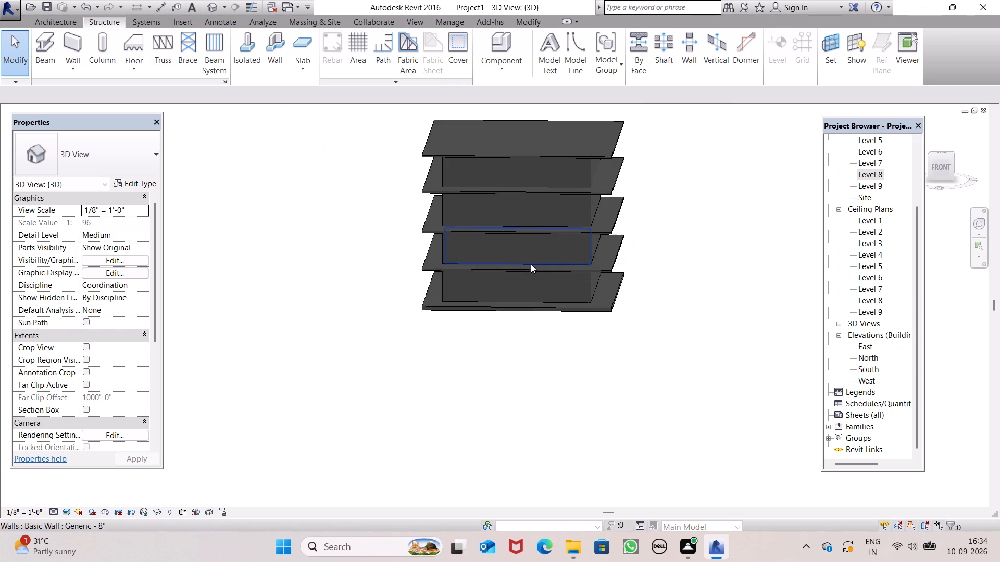
left_click(947, 169)
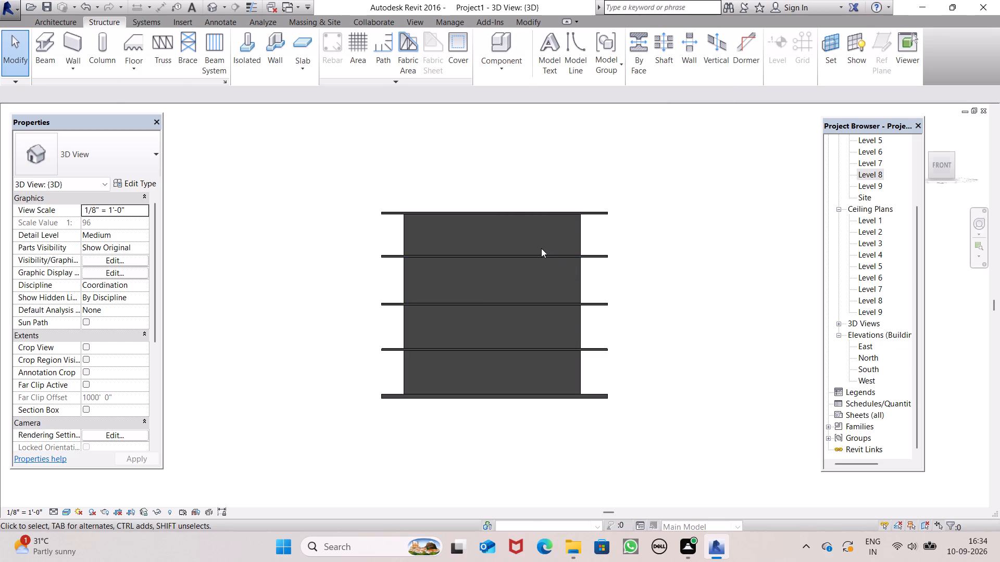
scroll(543, 236, "down", 2)
middle_click_drag(557, 246, 545, 362, "shift")
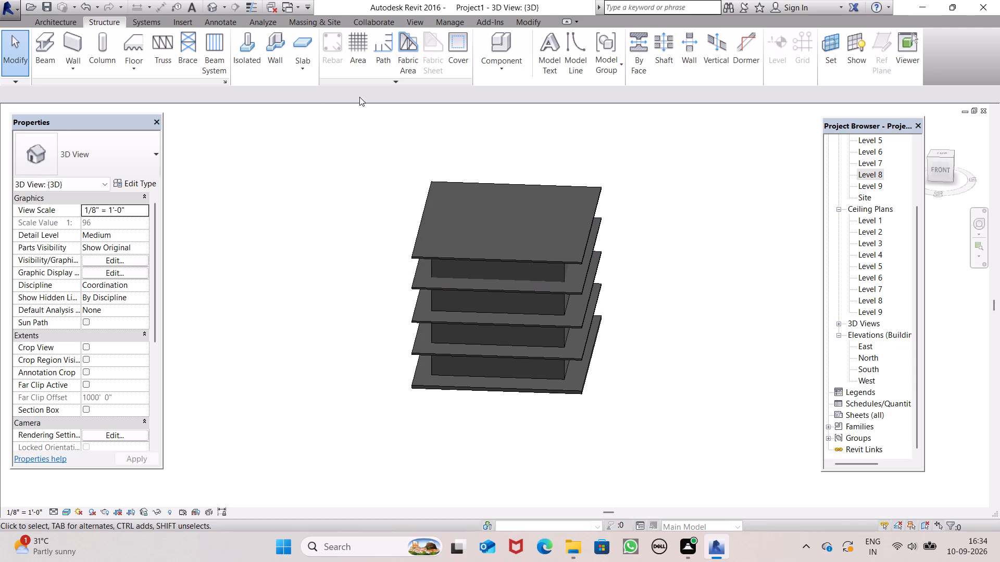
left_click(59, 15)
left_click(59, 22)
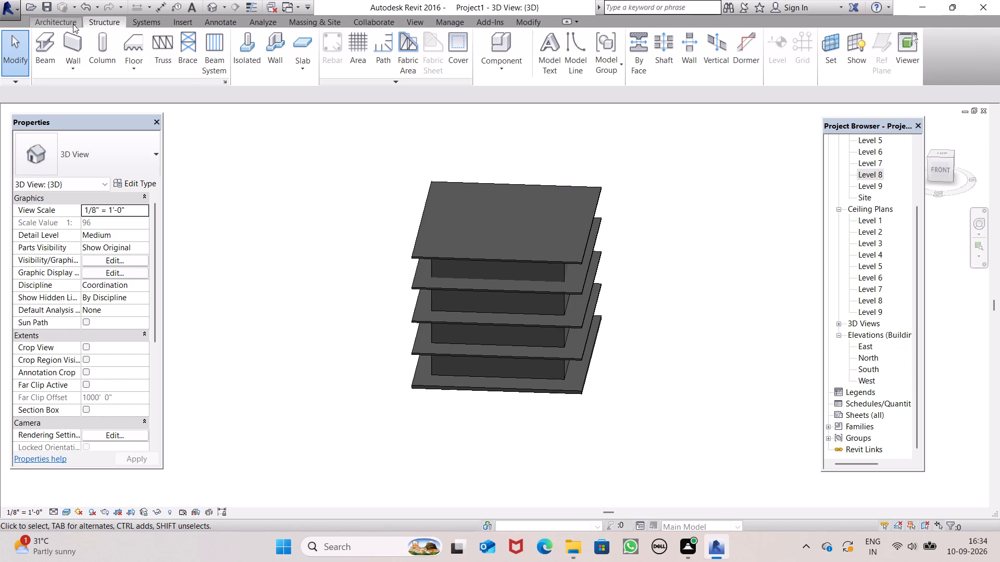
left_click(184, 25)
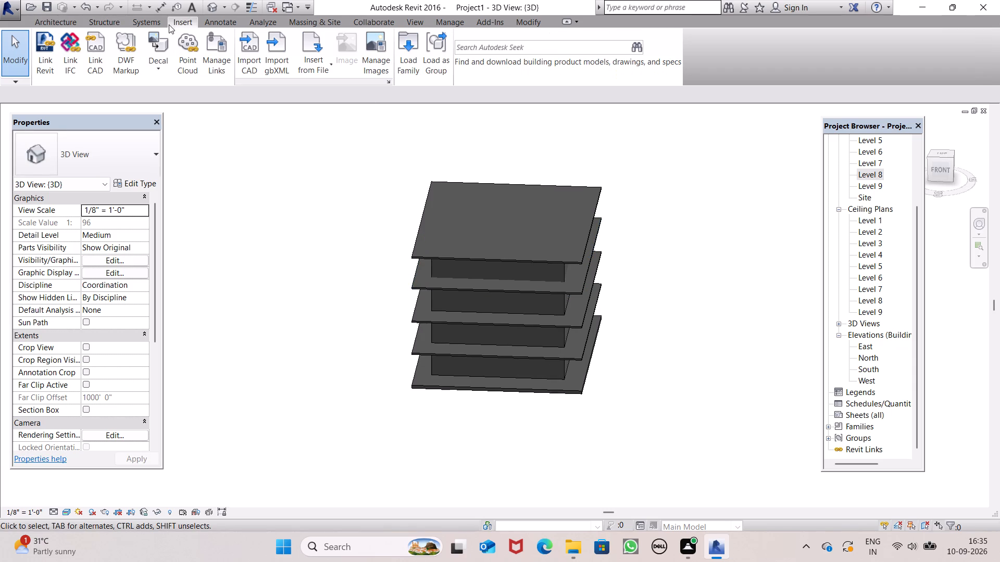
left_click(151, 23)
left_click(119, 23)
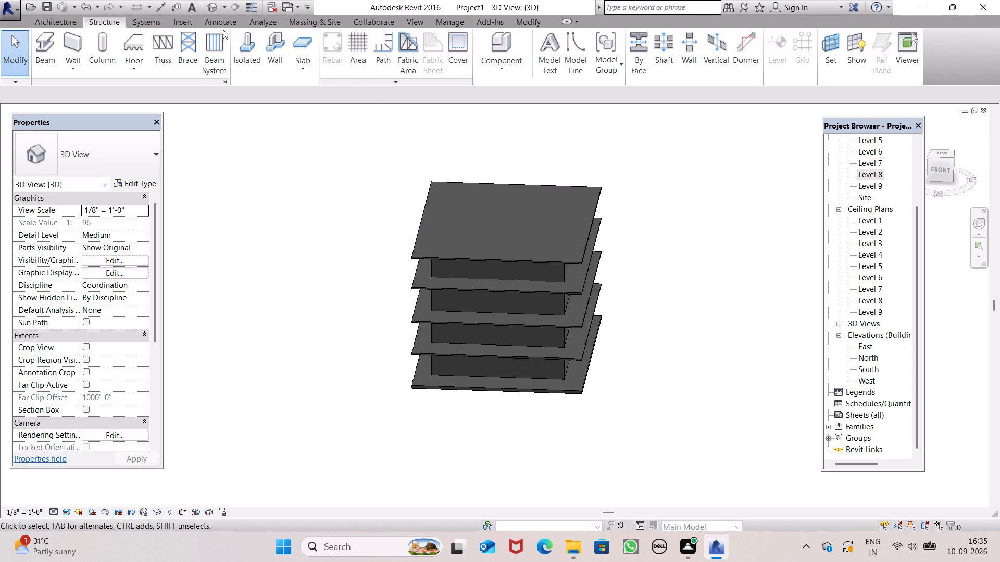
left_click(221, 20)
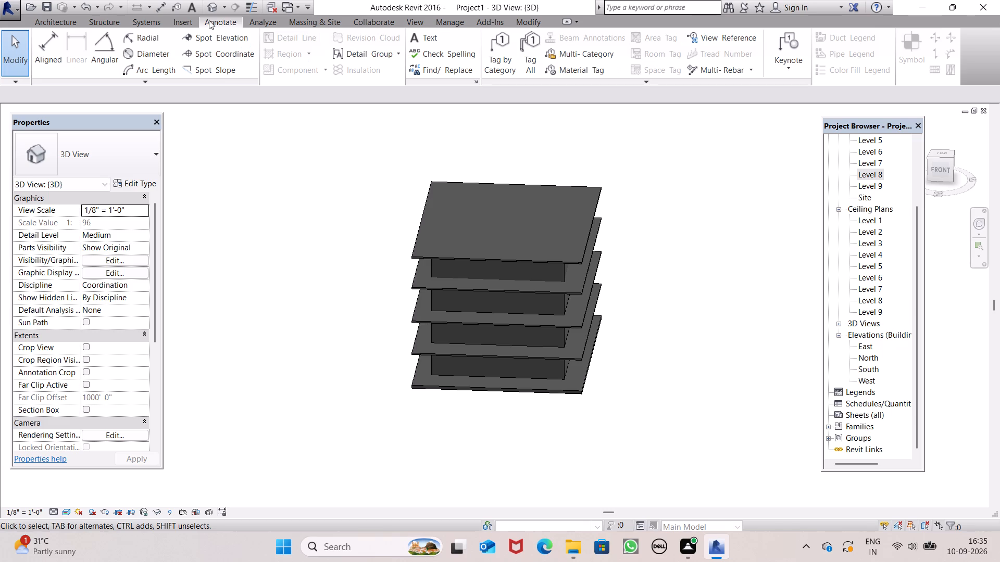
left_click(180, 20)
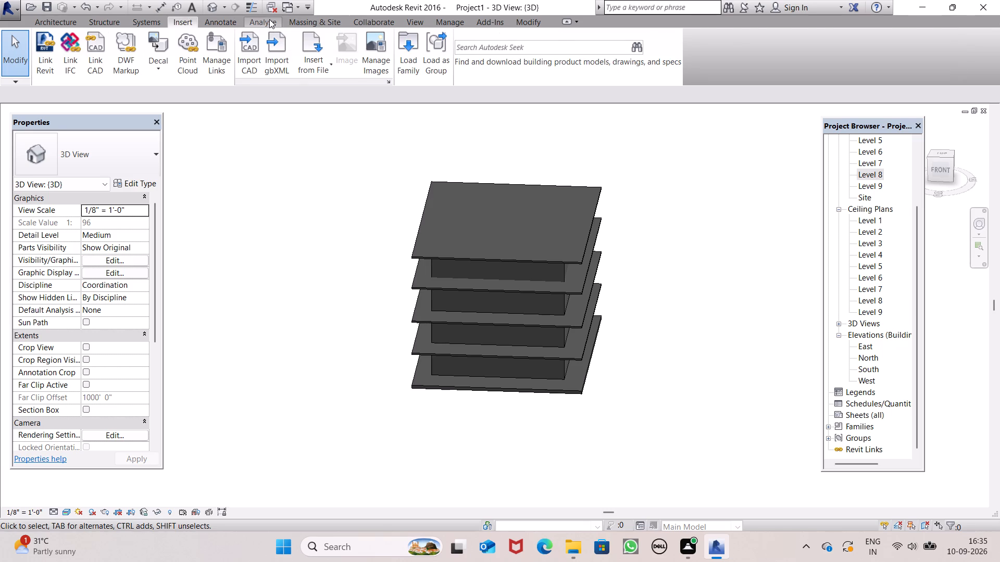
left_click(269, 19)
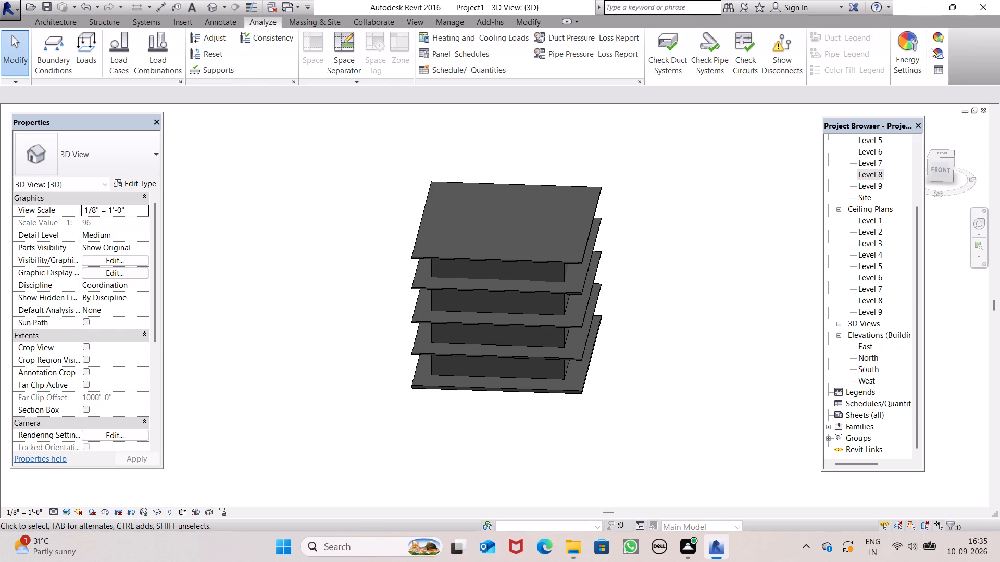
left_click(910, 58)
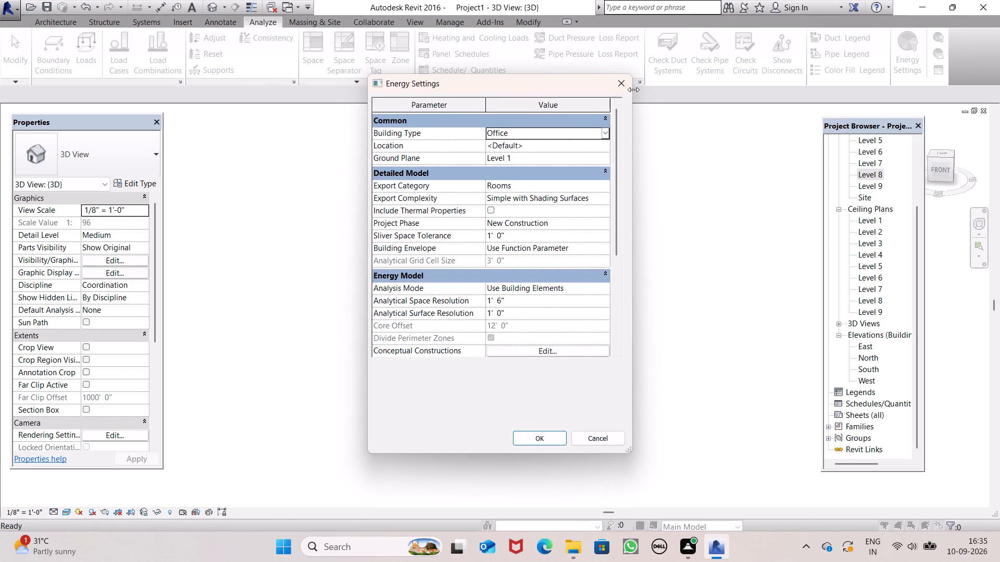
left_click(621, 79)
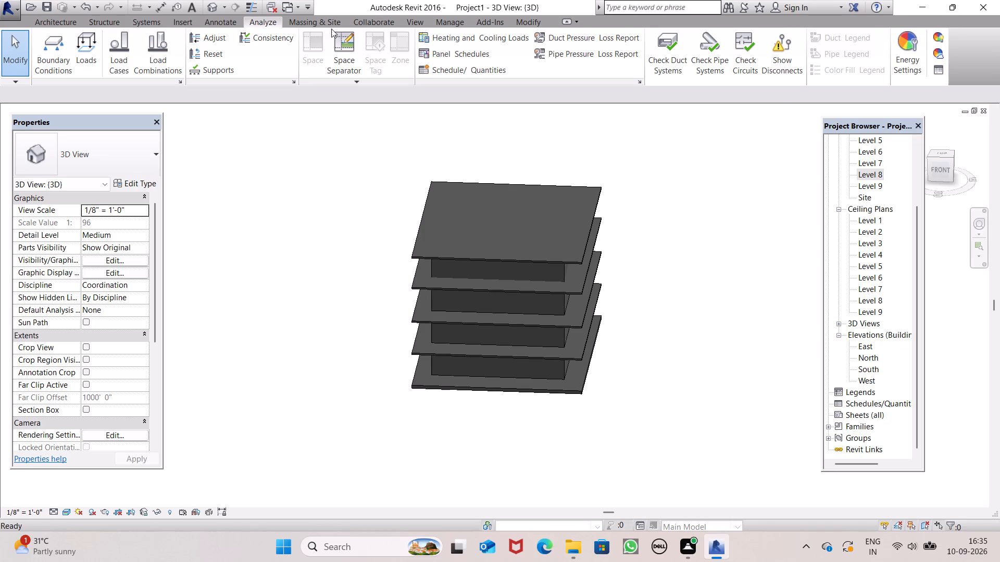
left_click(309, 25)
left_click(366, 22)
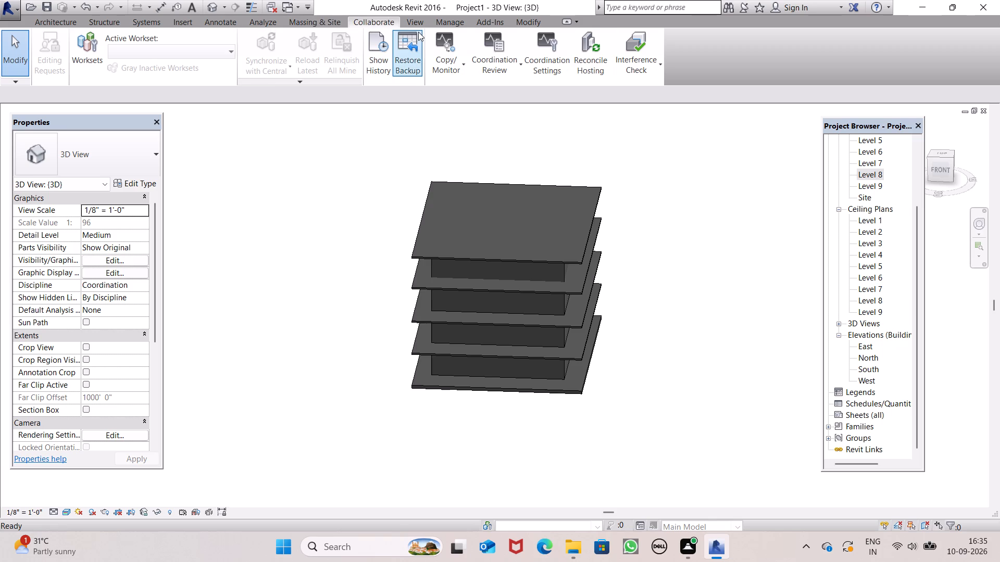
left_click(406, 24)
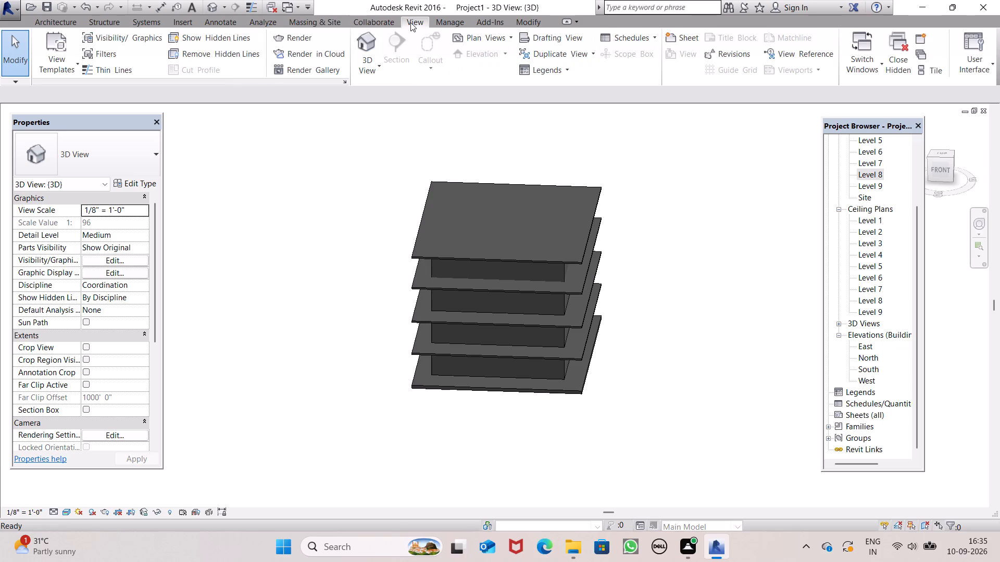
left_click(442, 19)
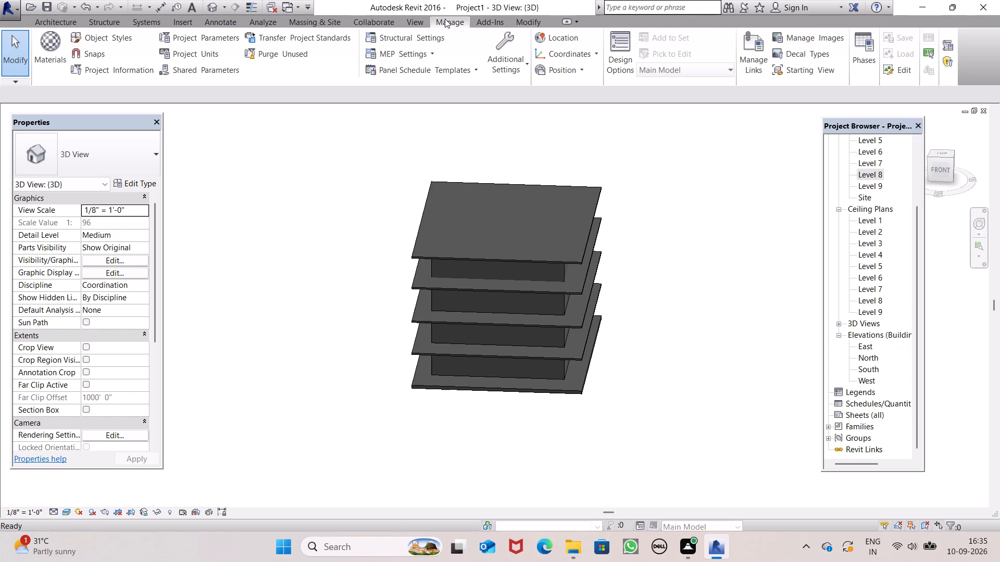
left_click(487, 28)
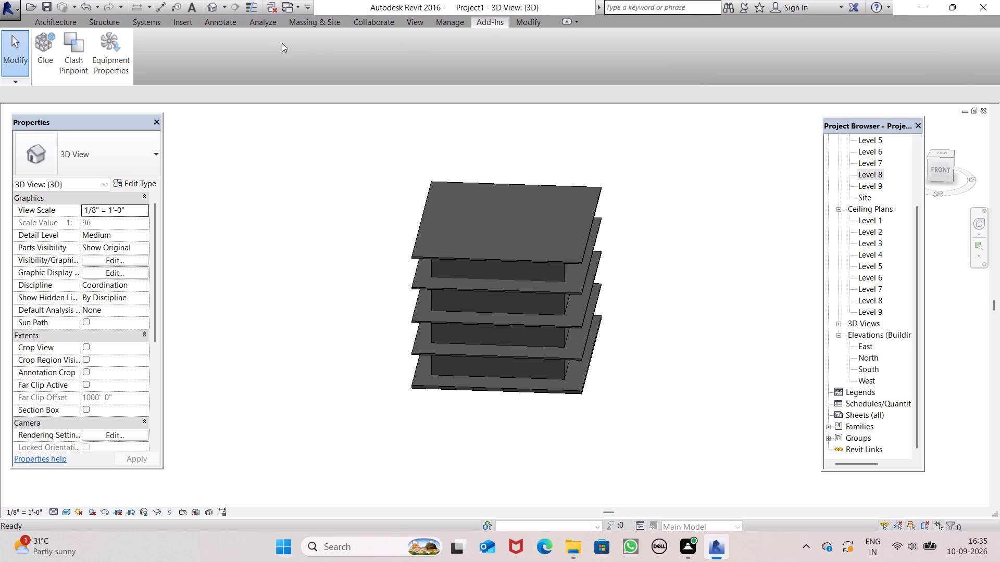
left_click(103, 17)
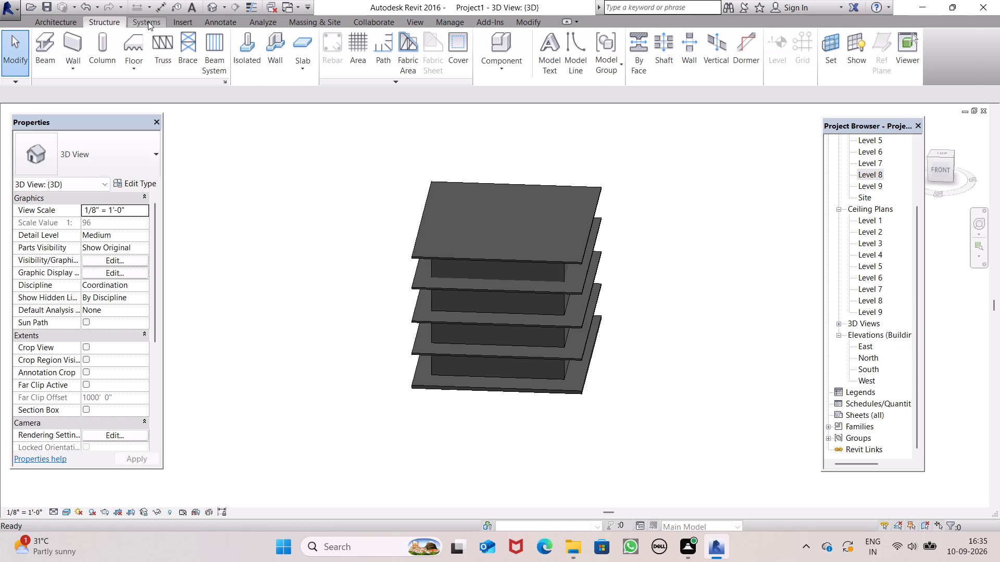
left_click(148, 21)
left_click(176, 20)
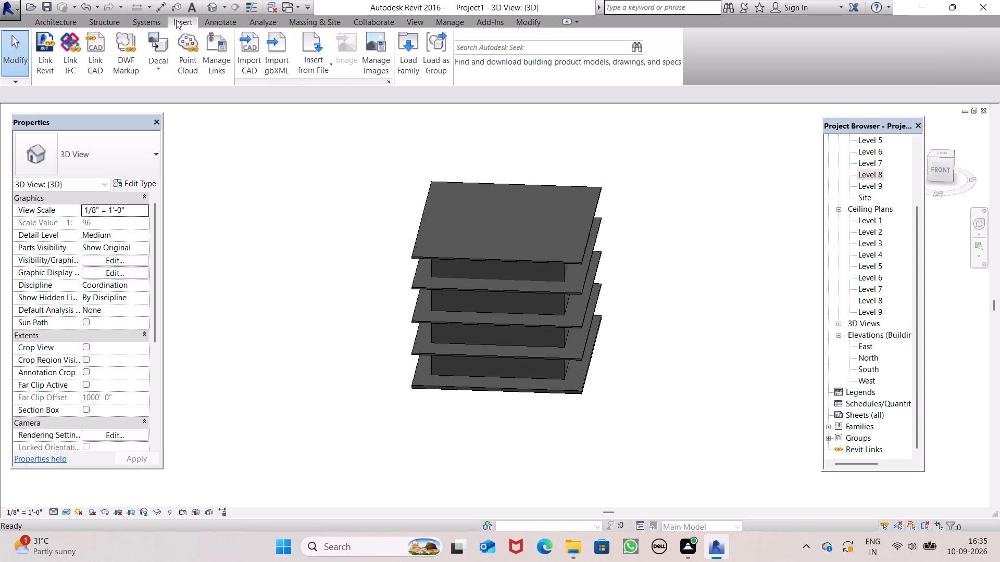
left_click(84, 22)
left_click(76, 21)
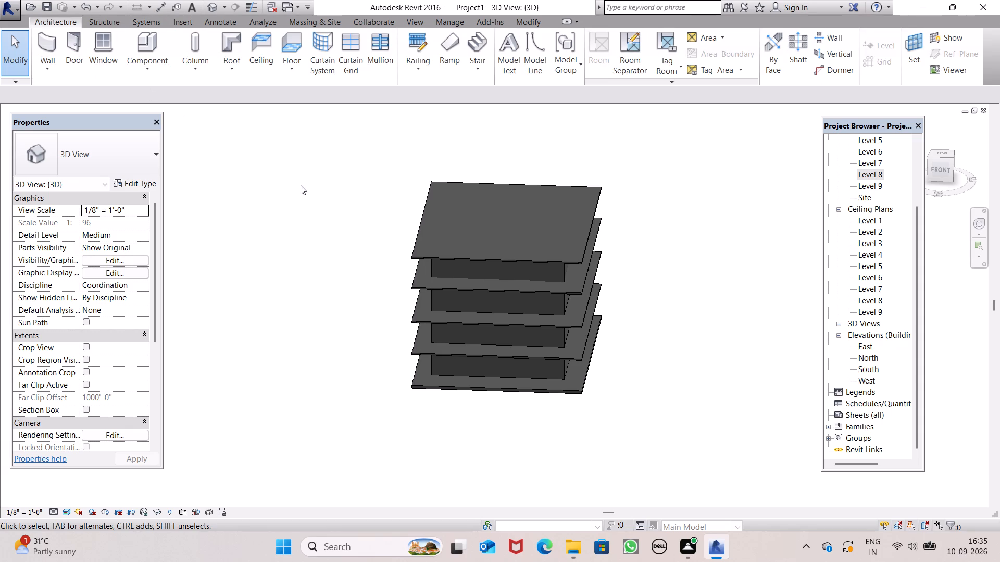
Examine the stacked storeys in the 3D view from the front, down to the ground storey.
left_click(301, 185)
scroll(174, 224, "down", 1)
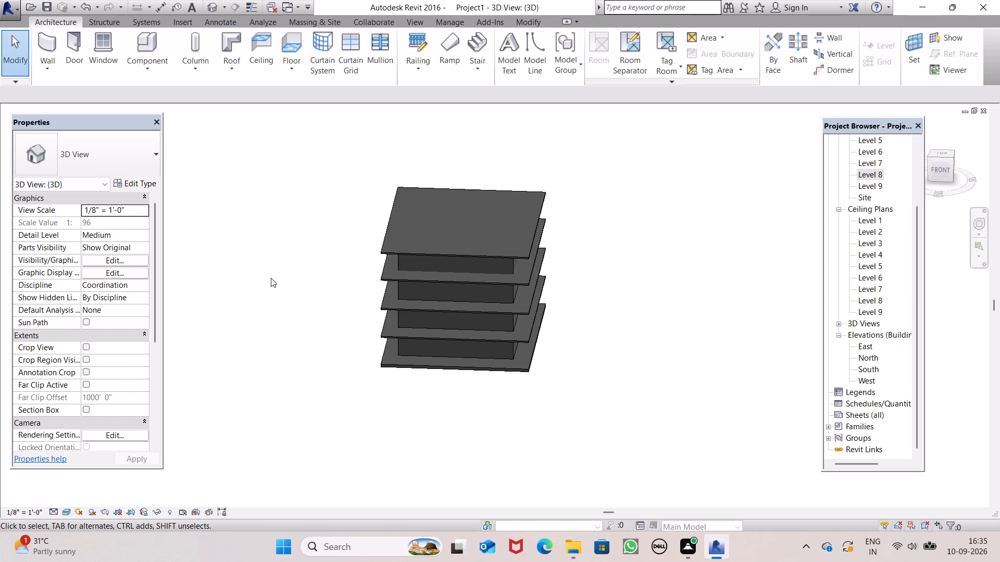
middle_click_drag(271, 278, 281, 234)
left_click(431, 196)
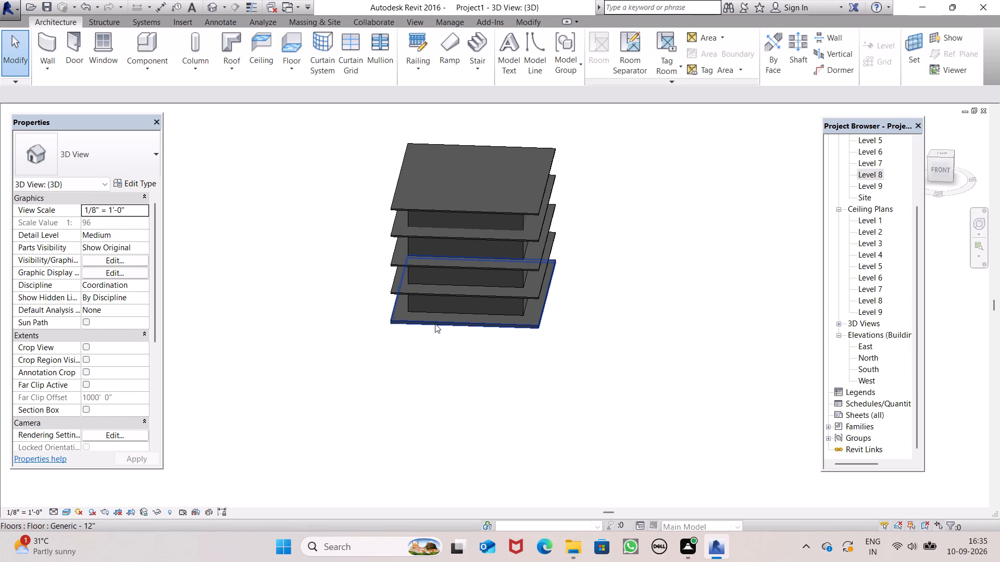
middle_click_drag(435, 324, 437, 318)
middle_click_drag(470, 352, 490, 269)
scroll(474, 273, "up", 1)
scroll(472, 273, "down", 1)
scroll(472, 273, "up", 3)
left_click(453, 283)
double_click(453, 284)
double_click(413, 291)
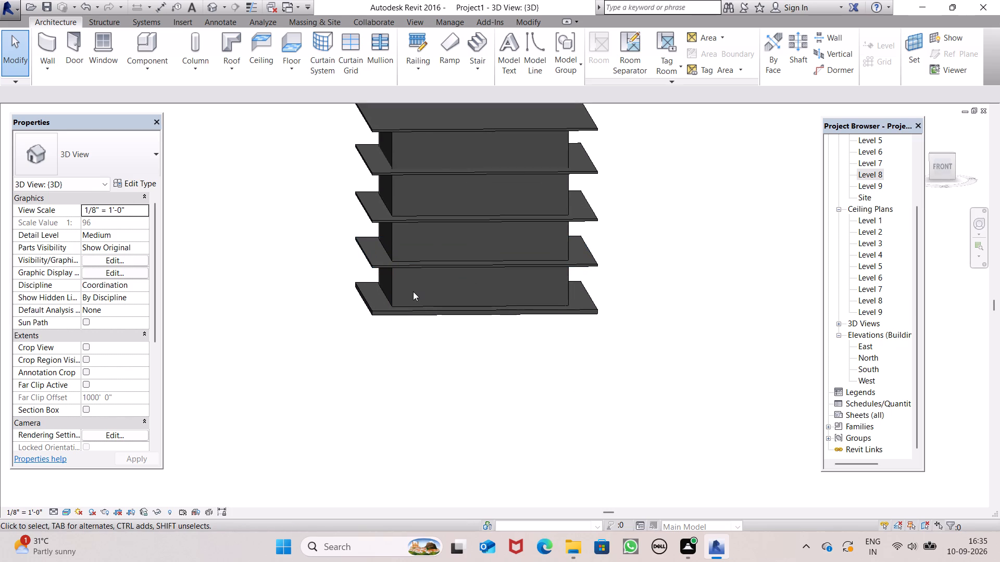
triple_click(446, 289)
scroll(413, 299, "down", 5)
scroll(419, 301, "up", 2)
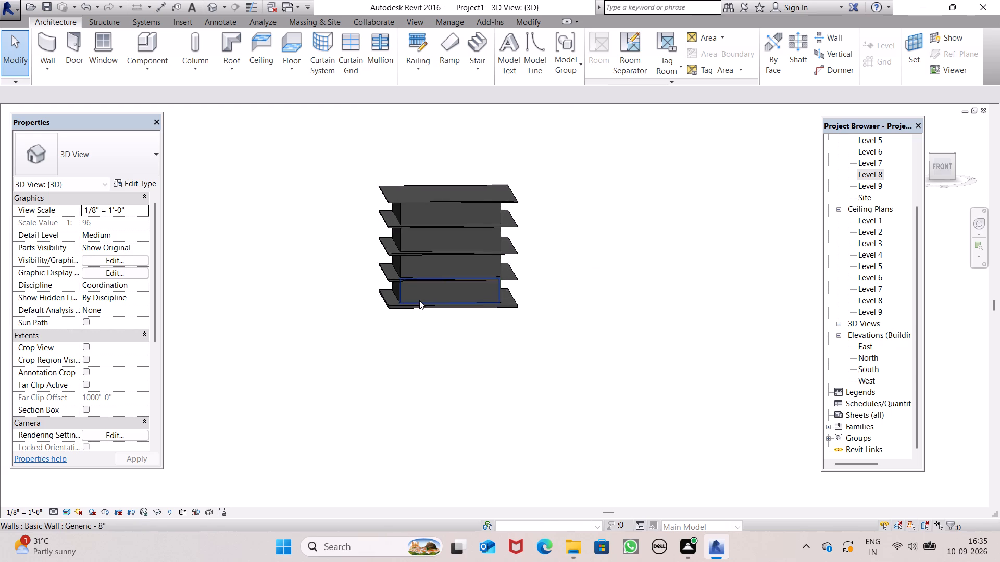
scroll(419, 300, "up", 5)
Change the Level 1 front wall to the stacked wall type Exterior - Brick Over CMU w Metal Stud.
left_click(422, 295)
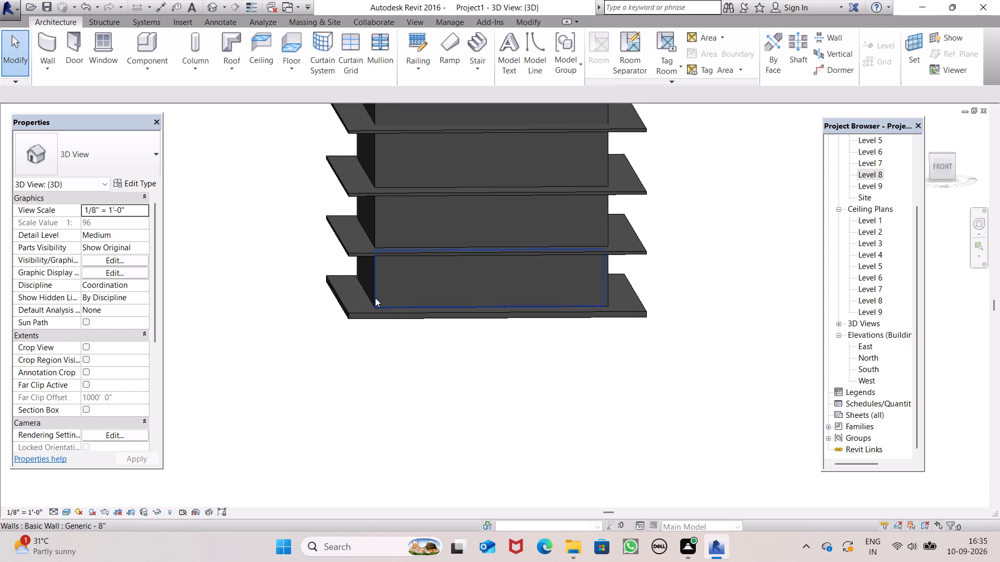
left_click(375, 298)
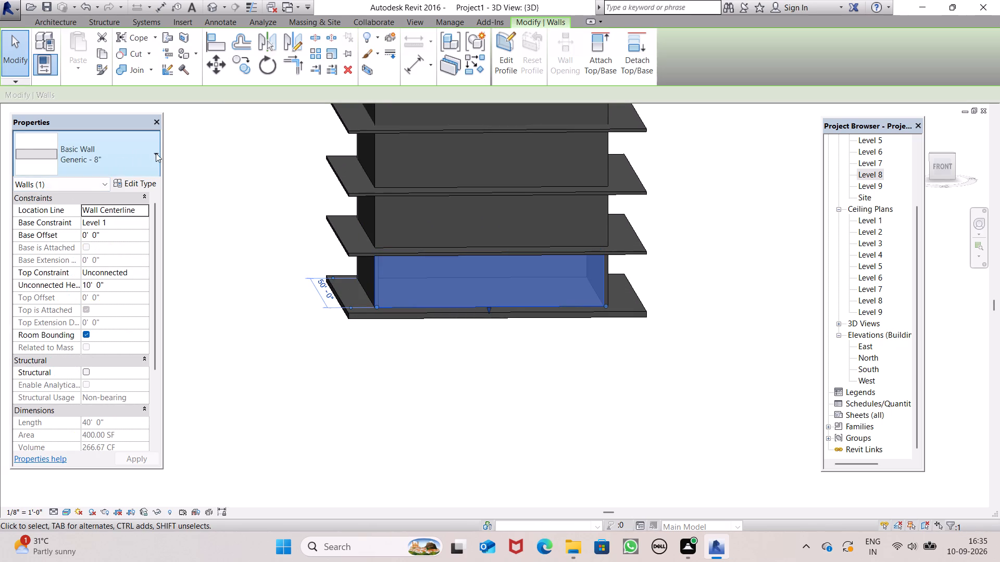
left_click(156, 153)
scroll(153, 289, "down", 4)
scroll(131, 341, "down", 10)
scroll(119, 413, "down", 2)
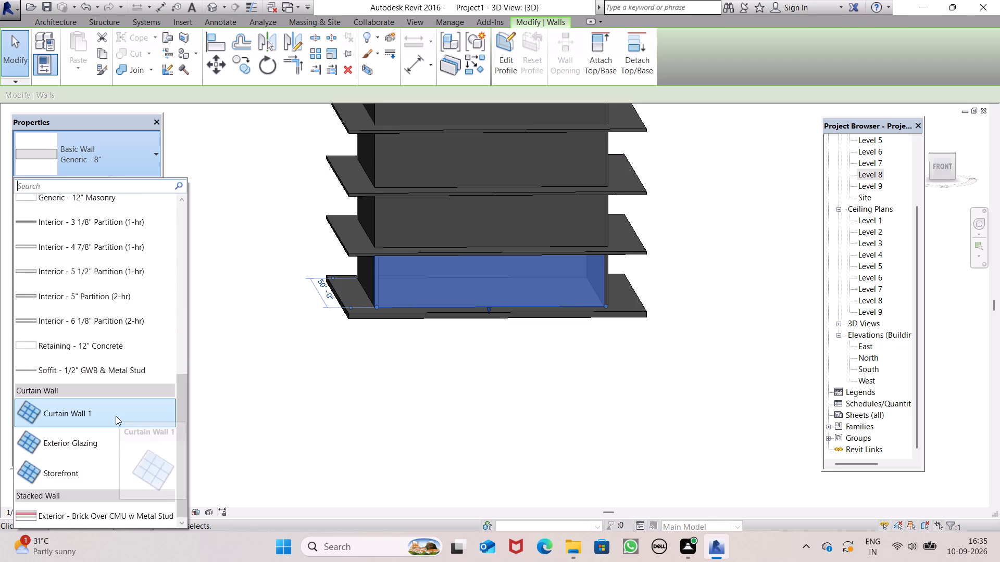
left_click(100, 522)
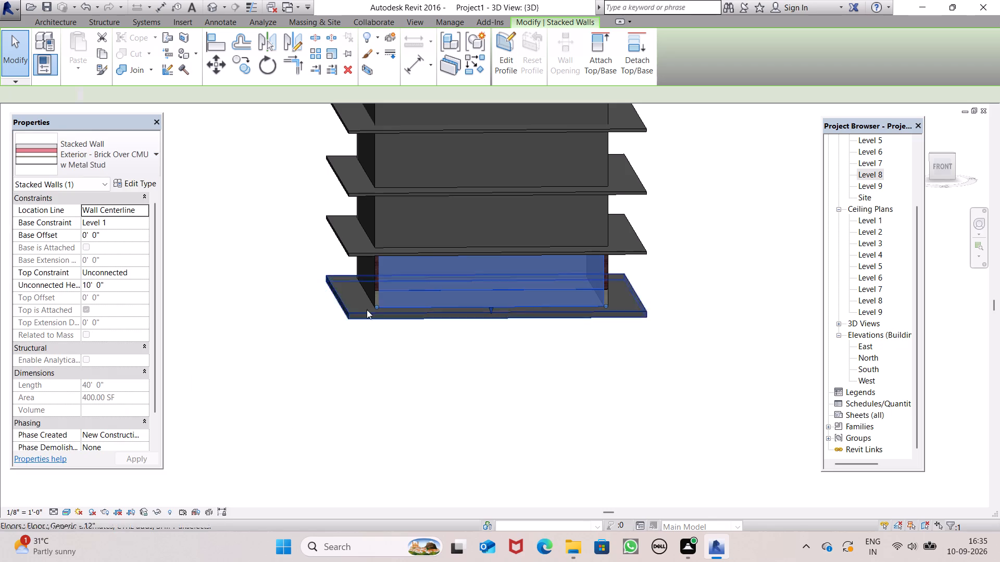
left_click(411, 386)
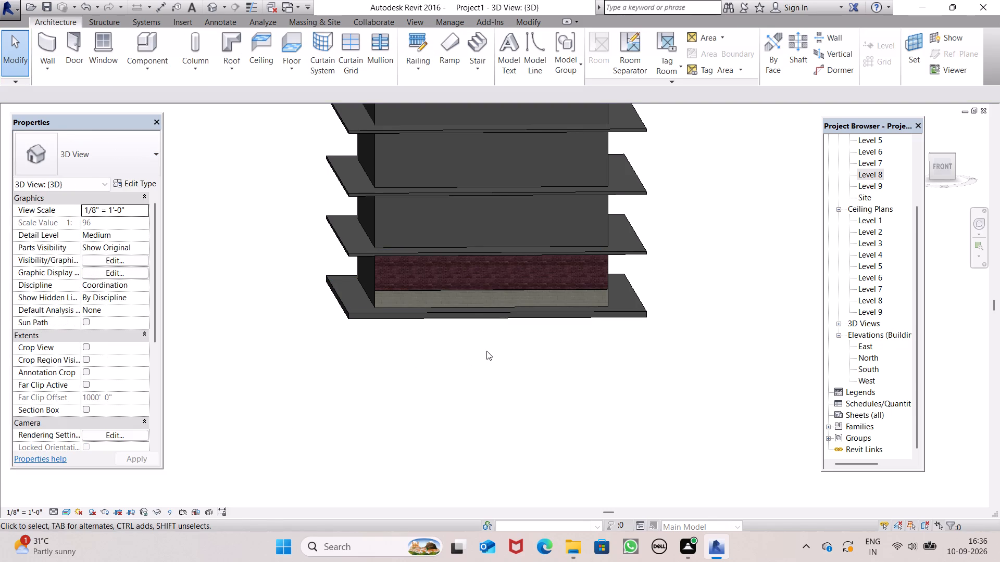
Examine the brick-faced ground-storey front wall and its corner with the adjoining side wall in the 3D view.
middle_click(484, 350)
middle_click_drag(491, 364, 349, 365, "shift")
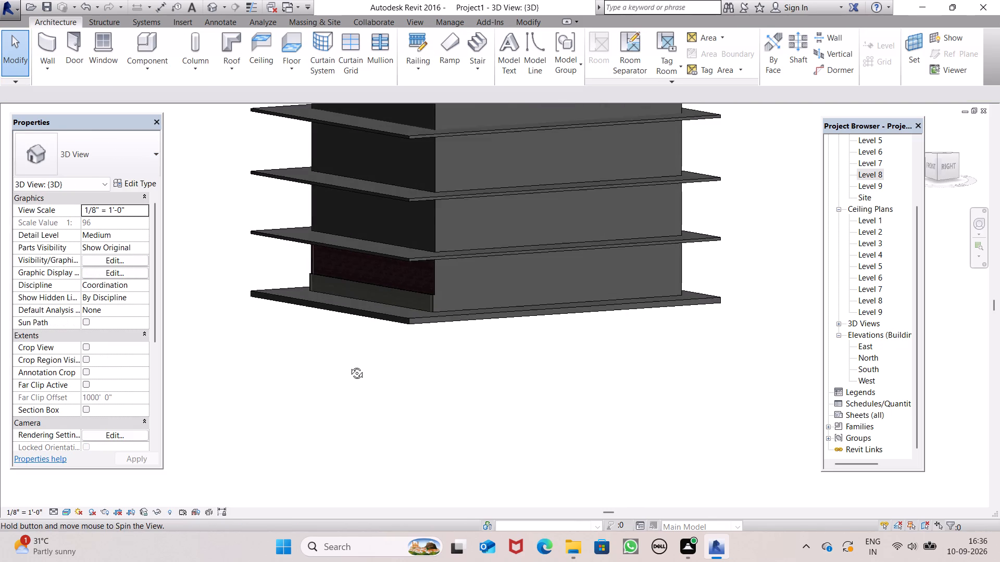
middle_click_drag(349, 365, 424, 367, "shift")
scroll(504, 284, "up", 6, "shift")
middle_click_drag(542, 304, 544, 337)
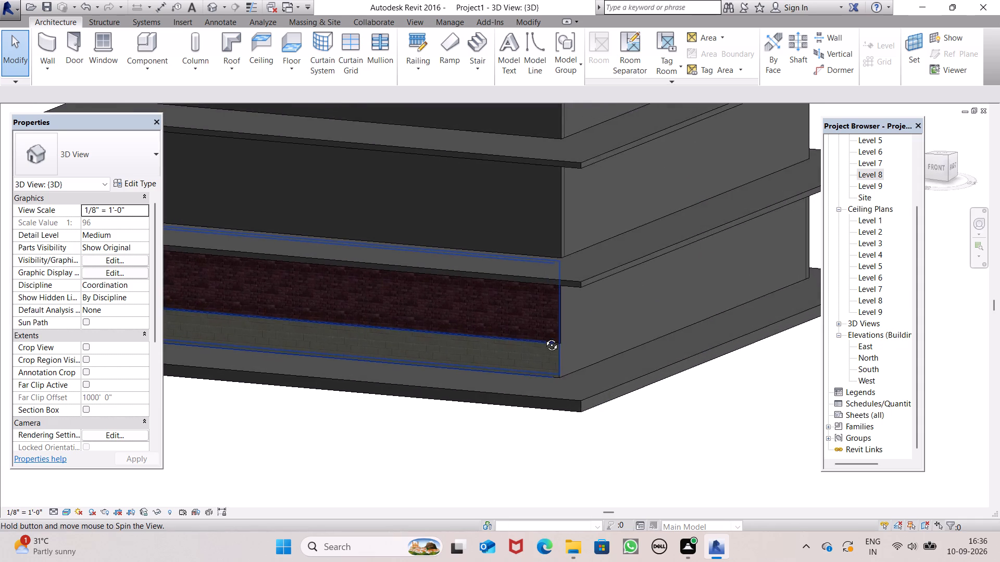
middle_click_drag(544, 337, 557, 289)
scroll(588, 257, "down", 3)
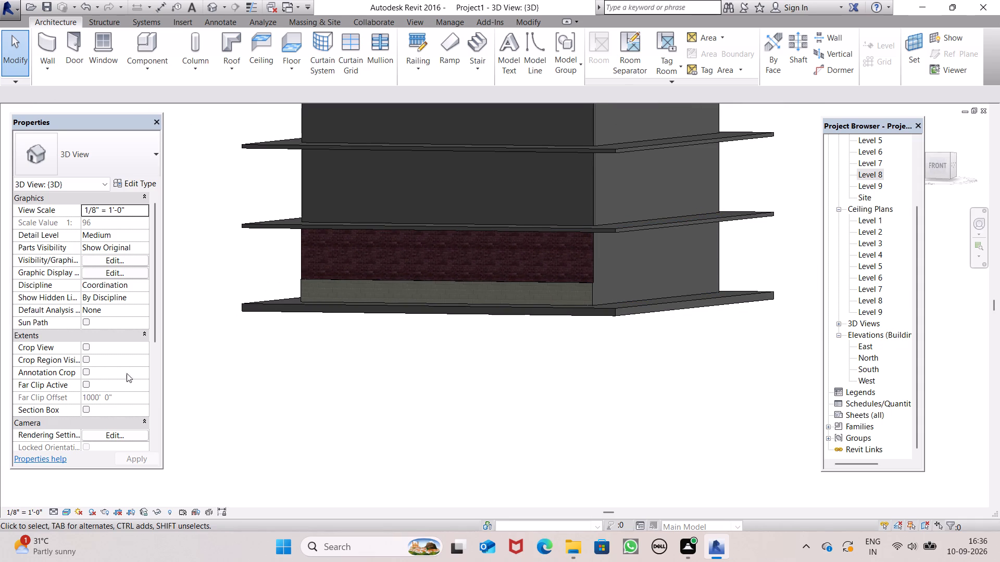
left_click(104, 183)
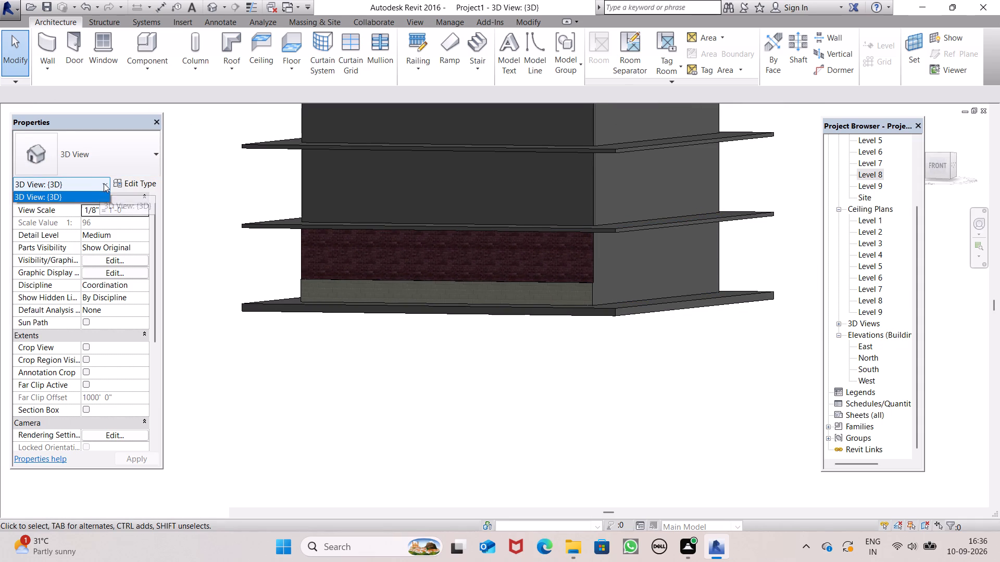
left_click(357, 278)
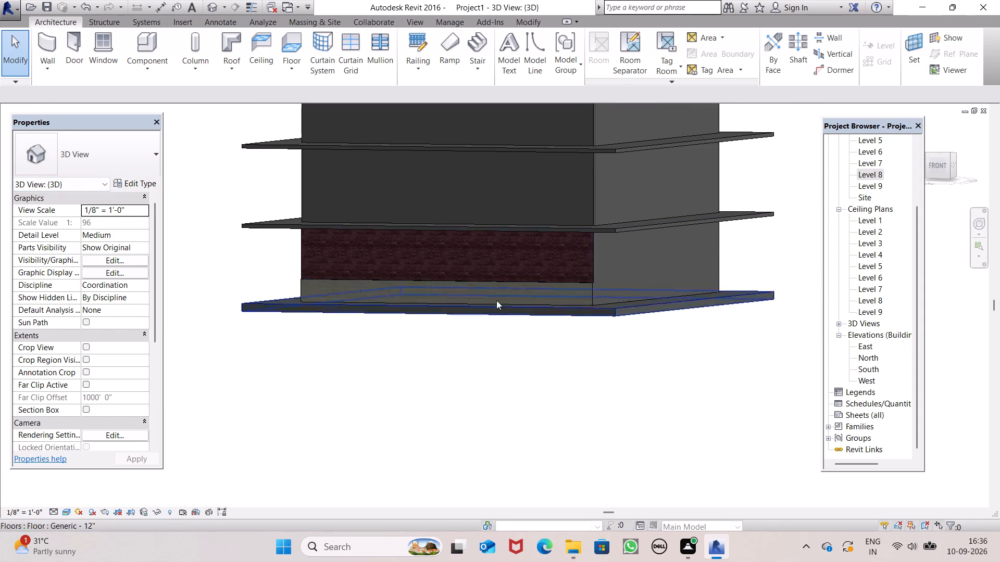
scroll(441, 264, "down", 1)
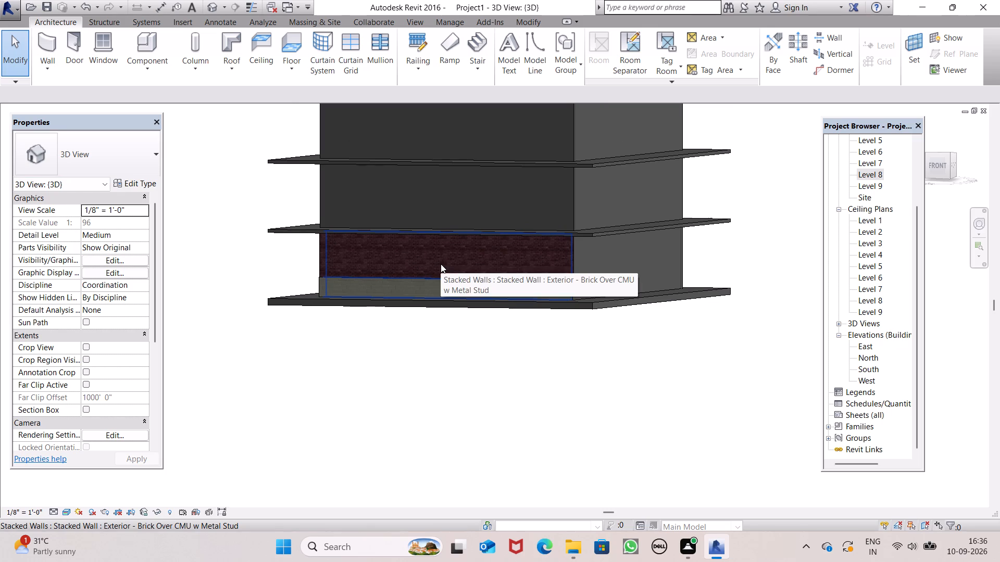
Select the ground-storey front wall and look through the wall types available for it.
left_click(439, 264, "shift")
left_click_drag(438, 264, 442, 275)
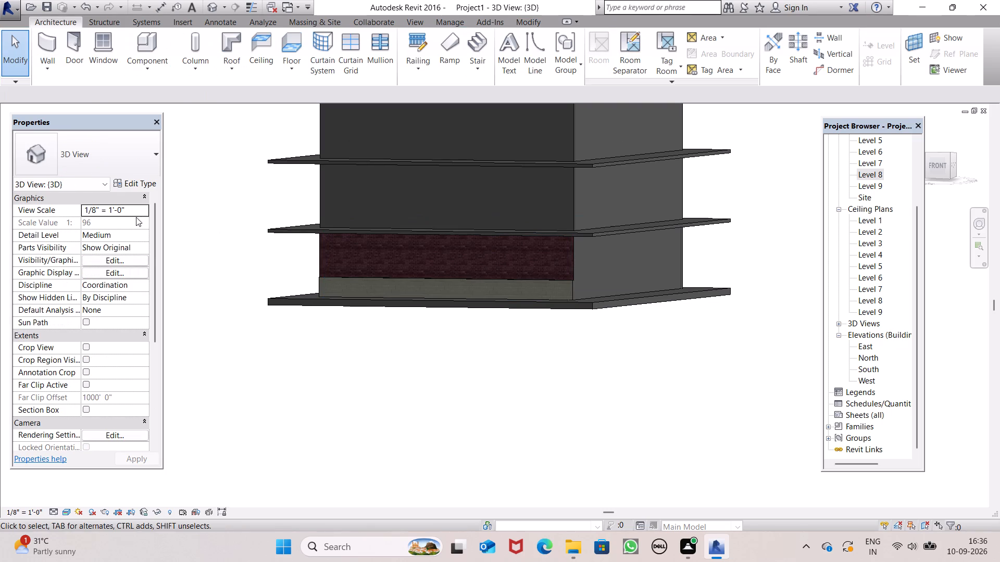
left_click(344, 271)
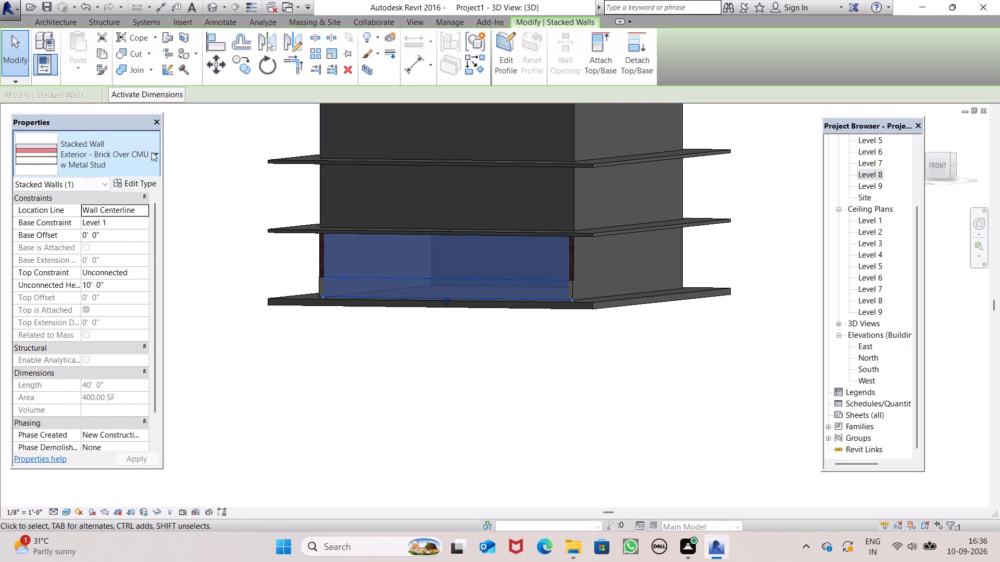
left_click(152, 152)
scroll(89, 305, "down", 6)
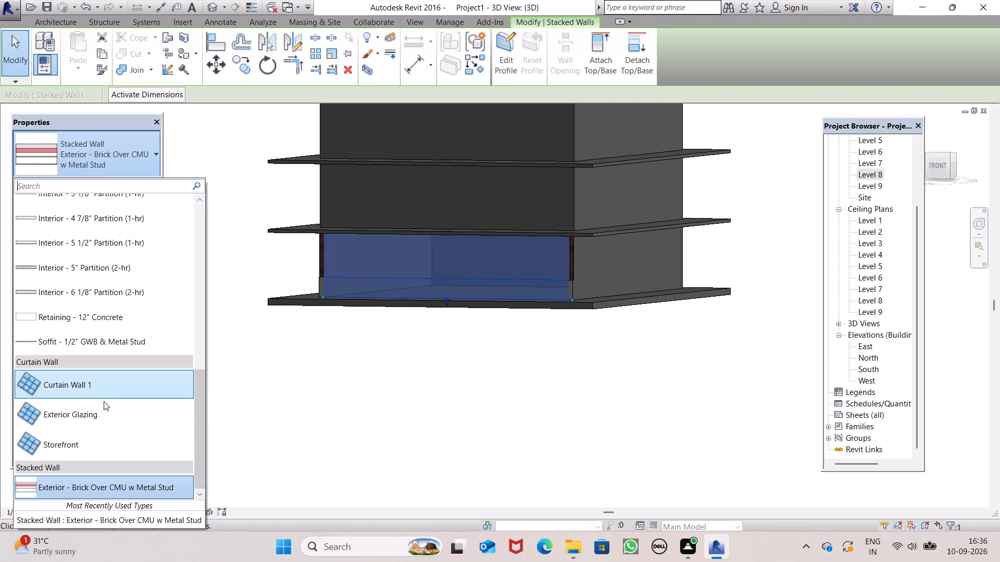
scroll(115, 373, "down", 1)
scroll(115, 372, "up", 12)
scroll(141, 247, "up", 2)
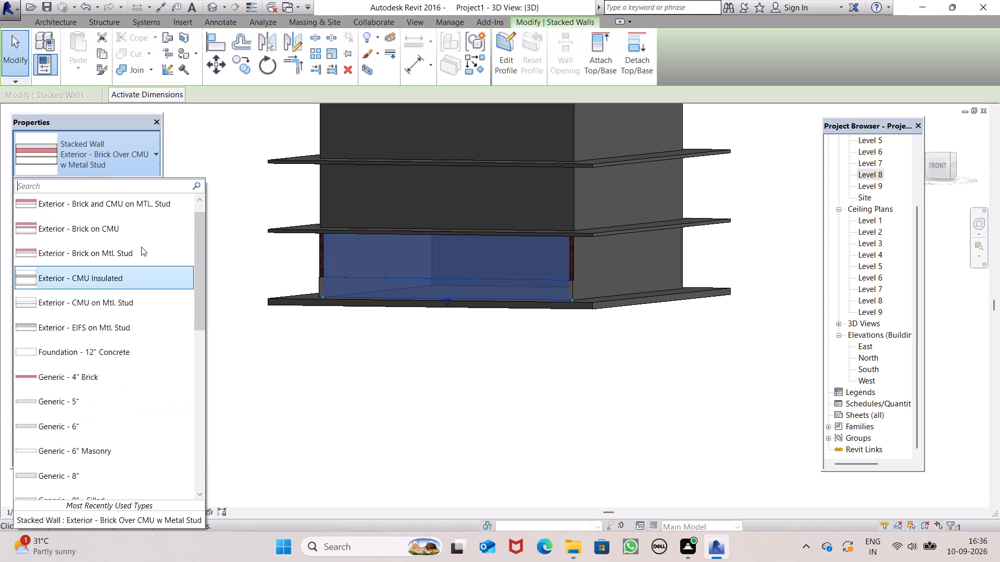
scroll(141, 247, "up", 11)
left_click(161, 157)
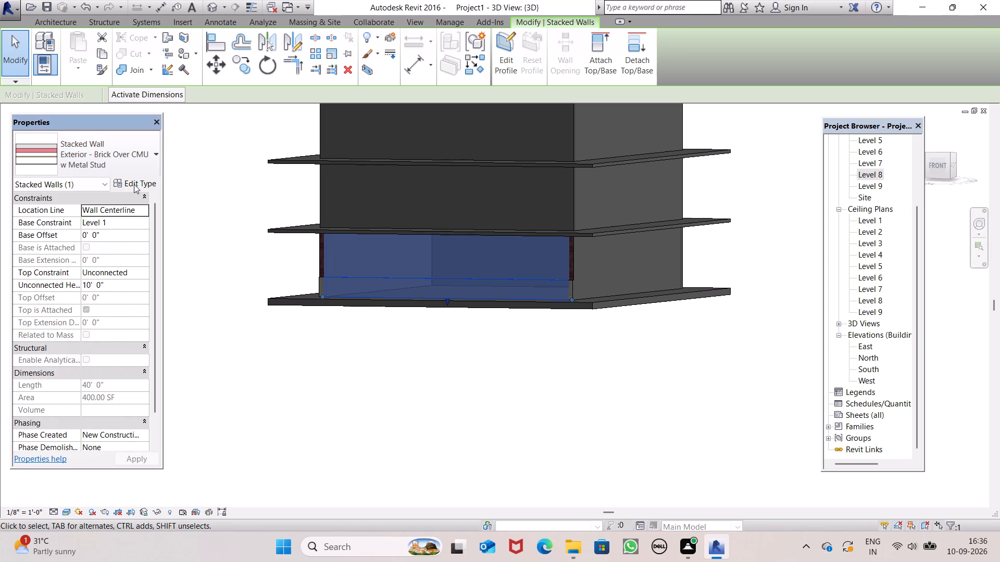
Inspect the type properties of the front wall's stacked wall type without changing them.
left_click(134, 185)
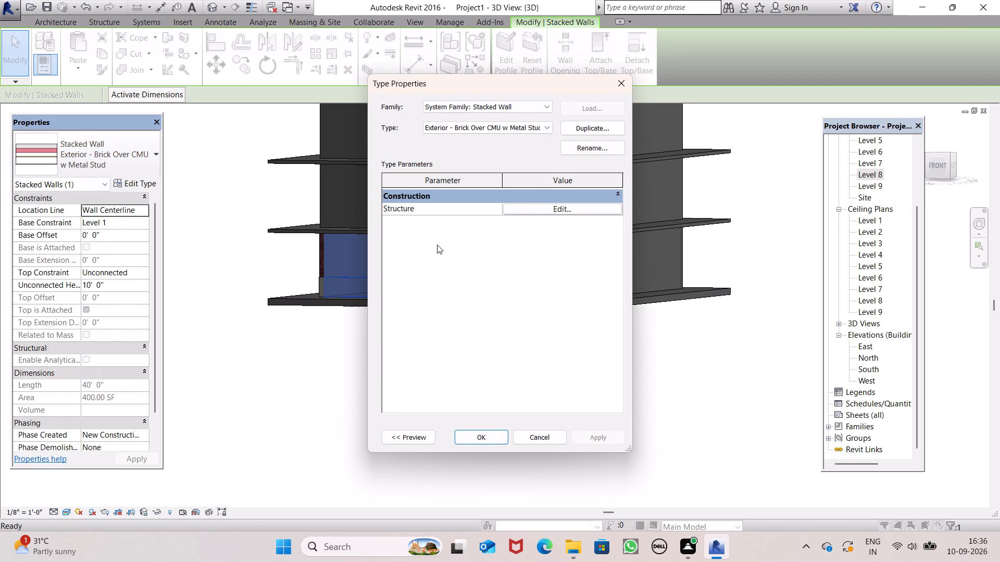
left_click(467, 211)
left_click(548, 124)
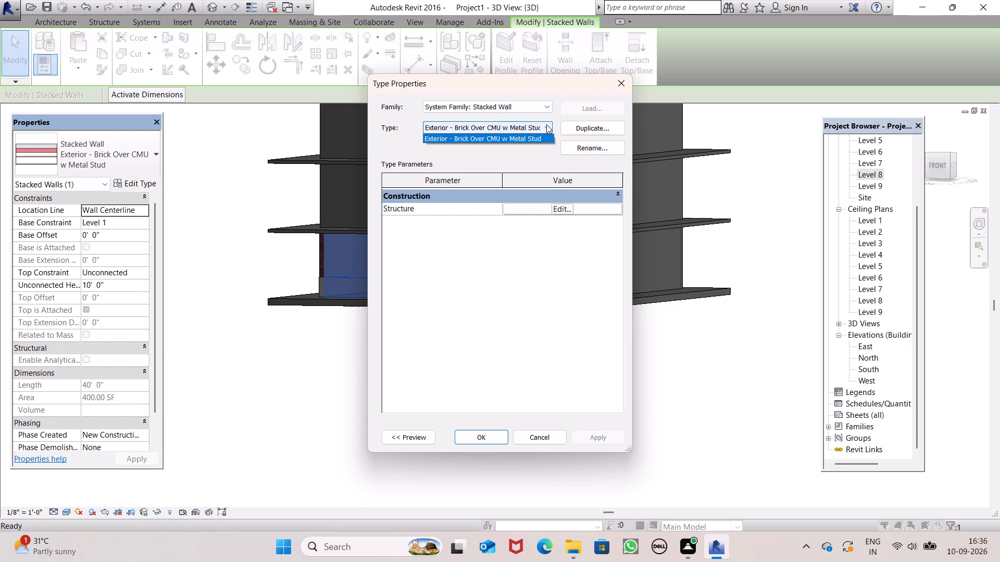
left_click(540, 151)
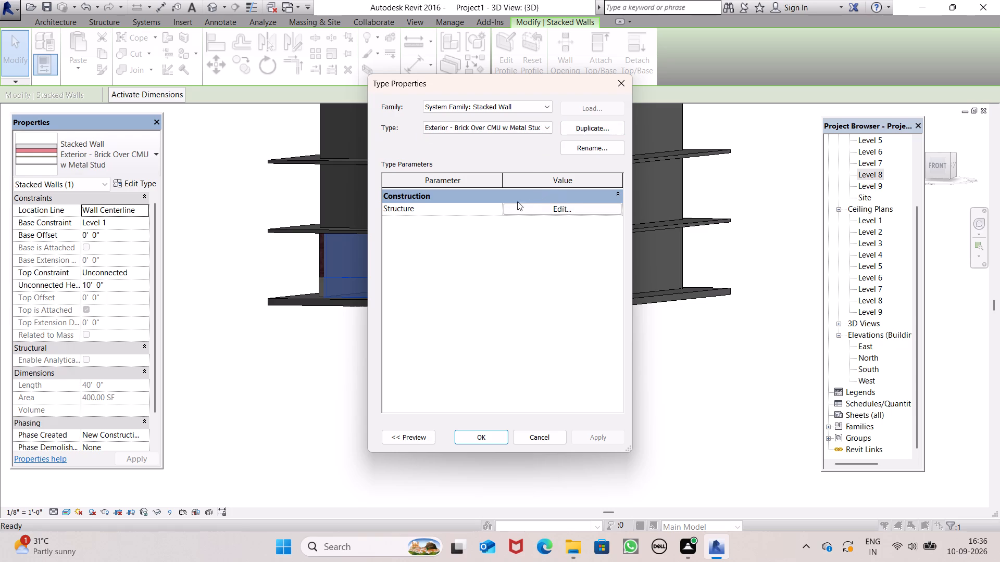
left_click(531, 201)
left_click(454, 182)
left_click(523, 131)
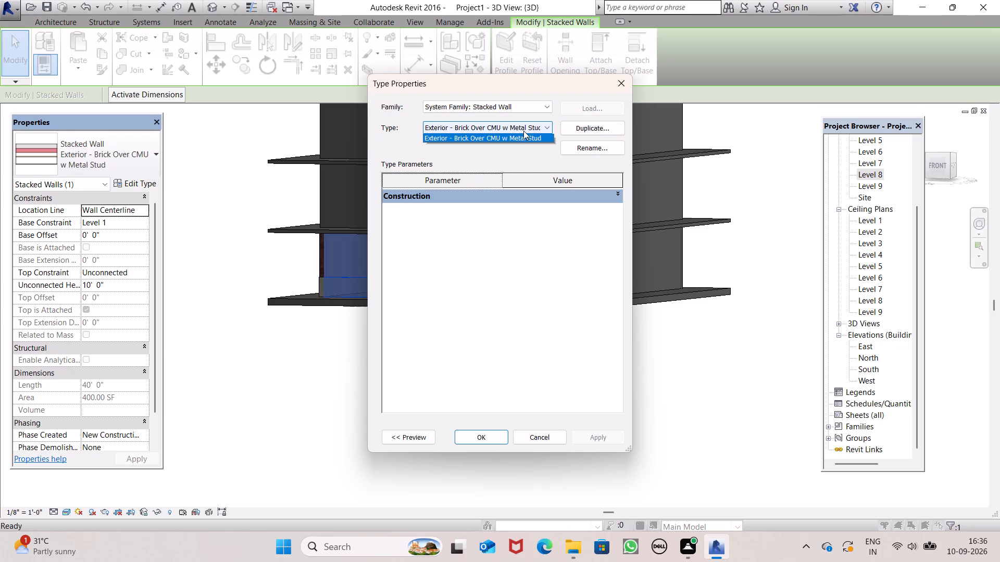
left_click(518, 137)
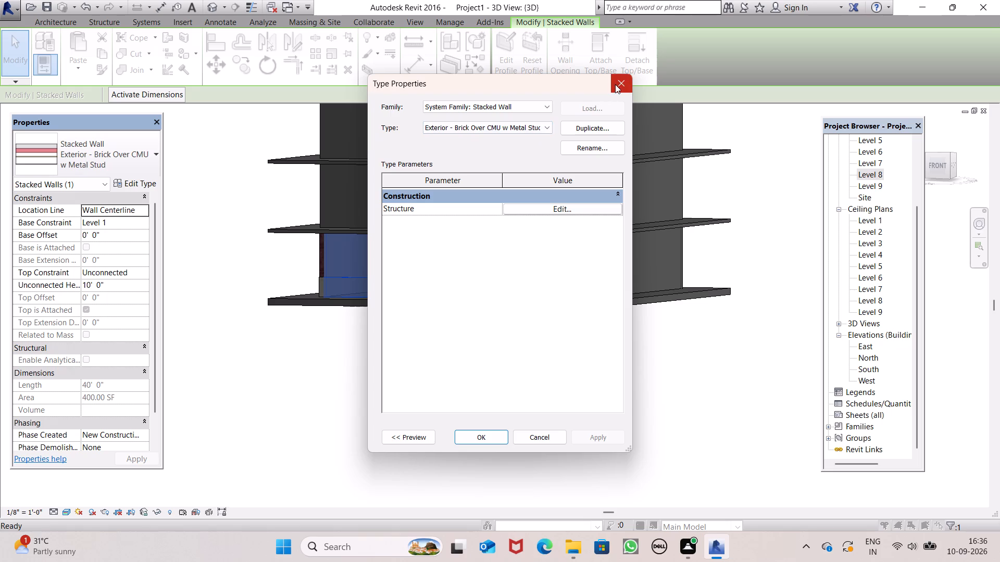
left_click(615, 84)
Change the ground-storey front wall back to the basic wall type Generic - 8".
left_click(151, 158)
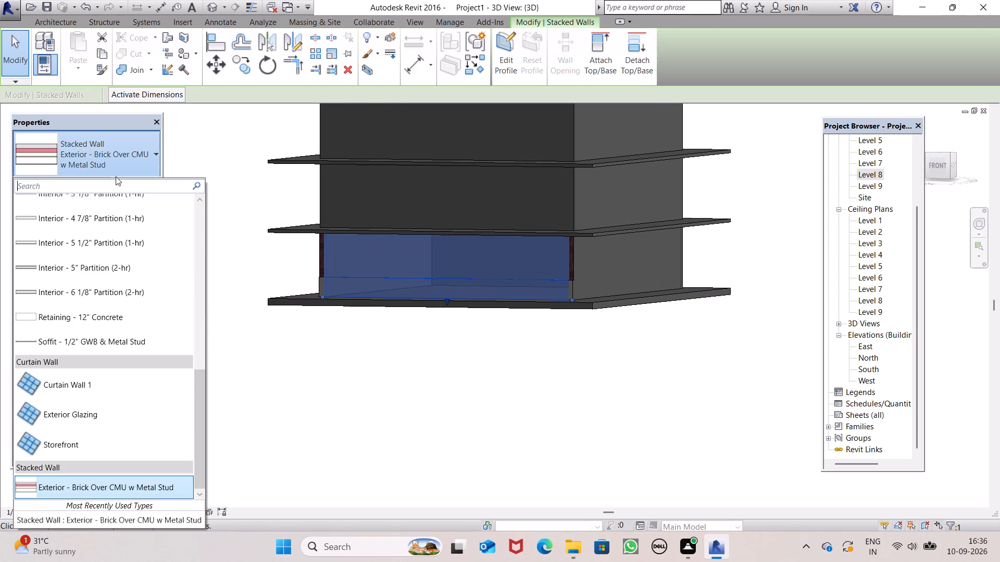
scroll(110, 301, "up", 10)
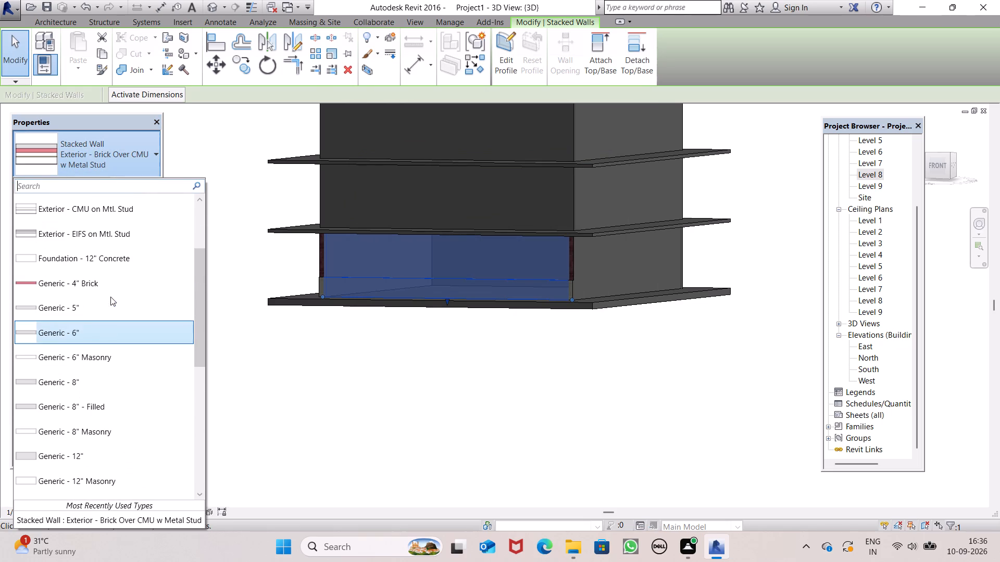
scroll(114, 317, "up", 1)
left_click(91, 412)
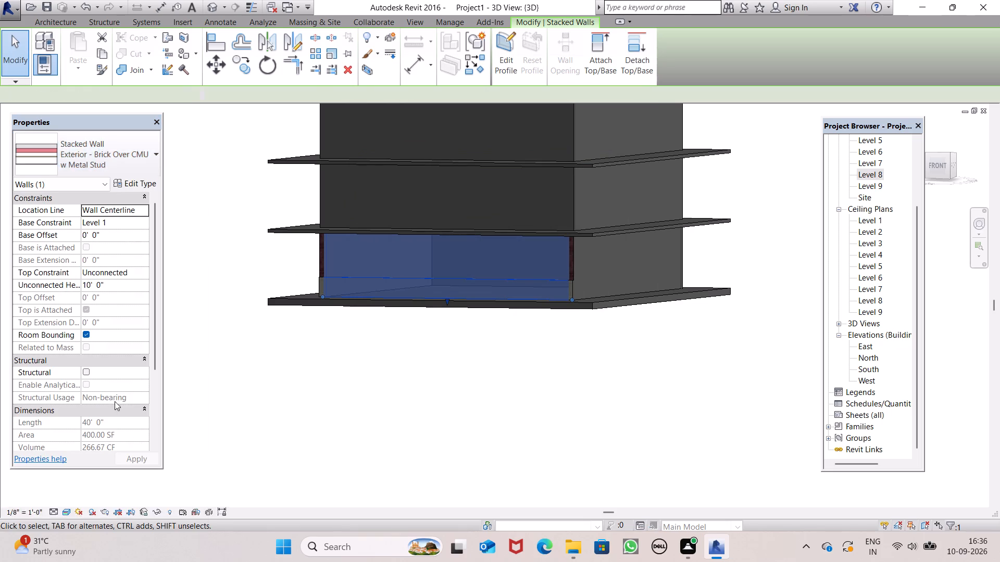
Set the coarse scale fill color of the front wall's Generic - 8" type to teal, RGB 064-128-128.
left_click(133, 183)
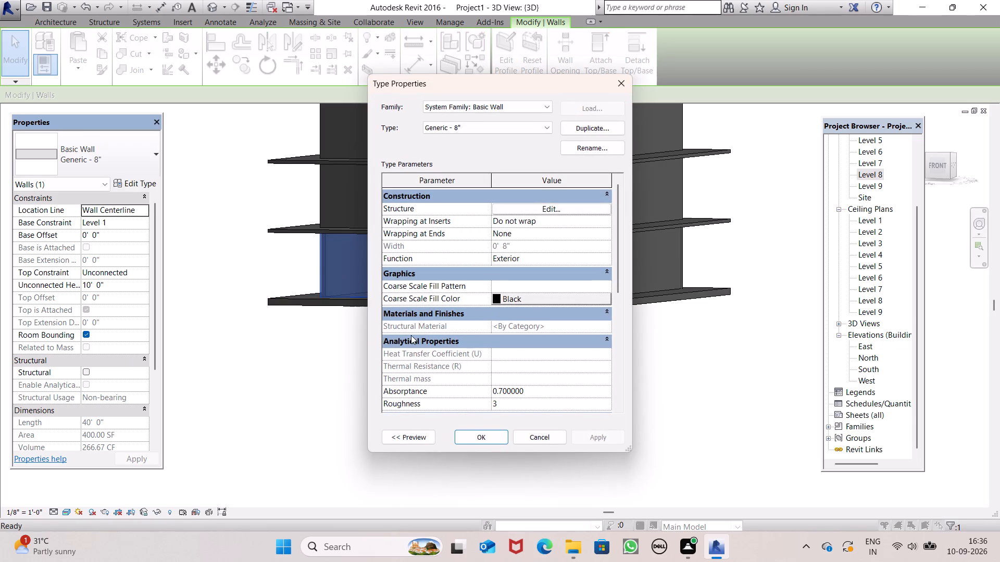
left_click(499, 322)
left_click(522, 299)
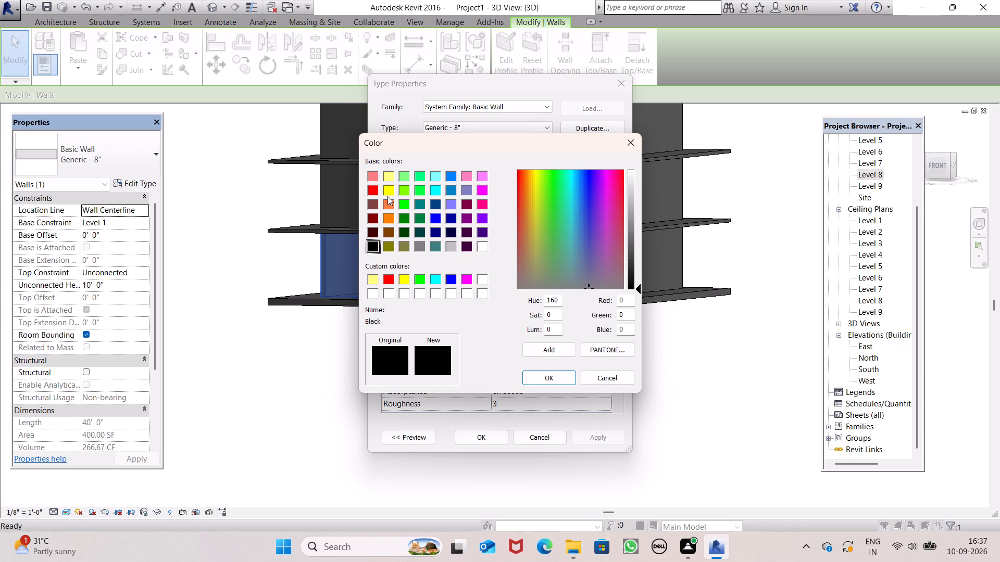
left_click(390, 180)
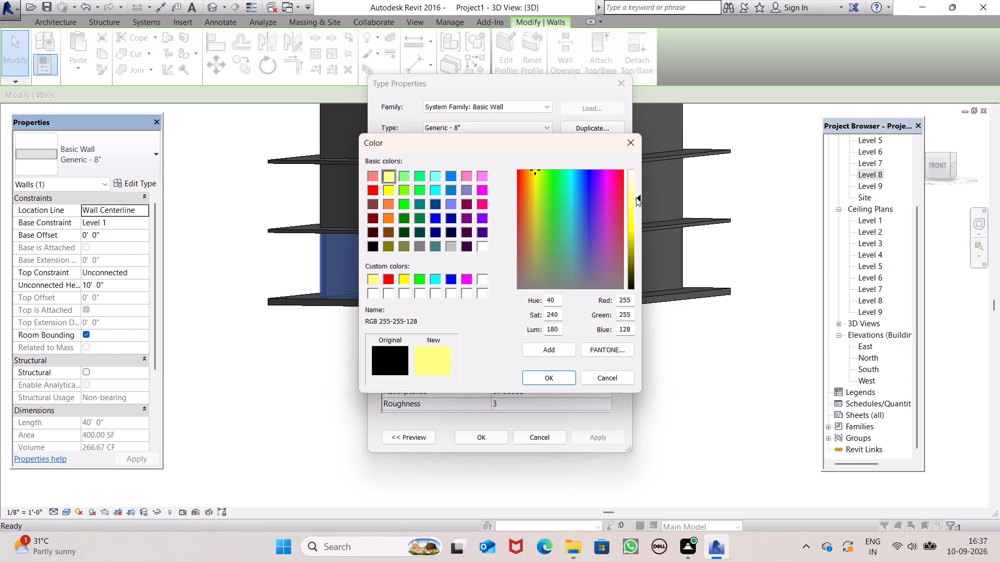
left_click_drag(636, 197, 634, 253)
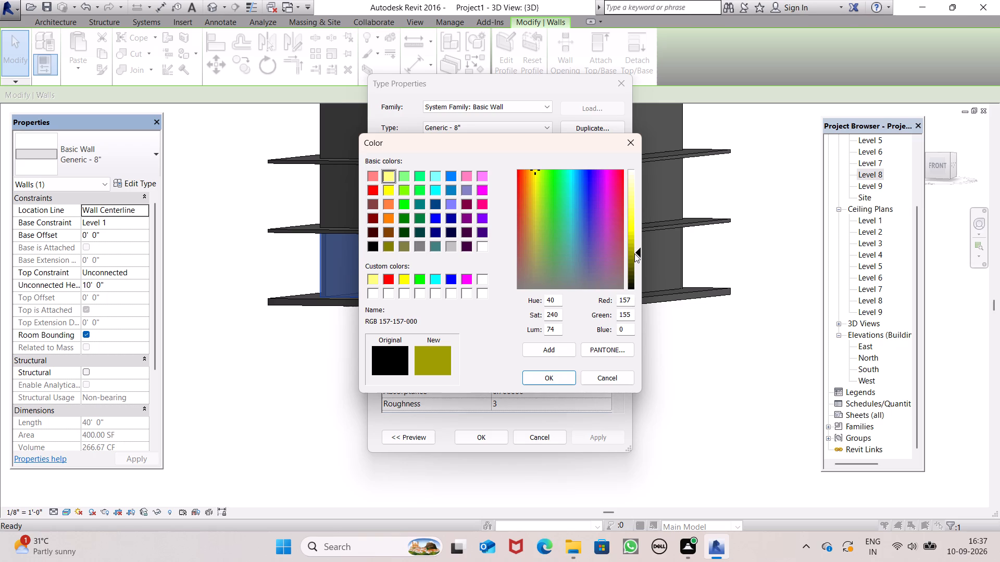
left_click_drag(634, 253, 634, 245)
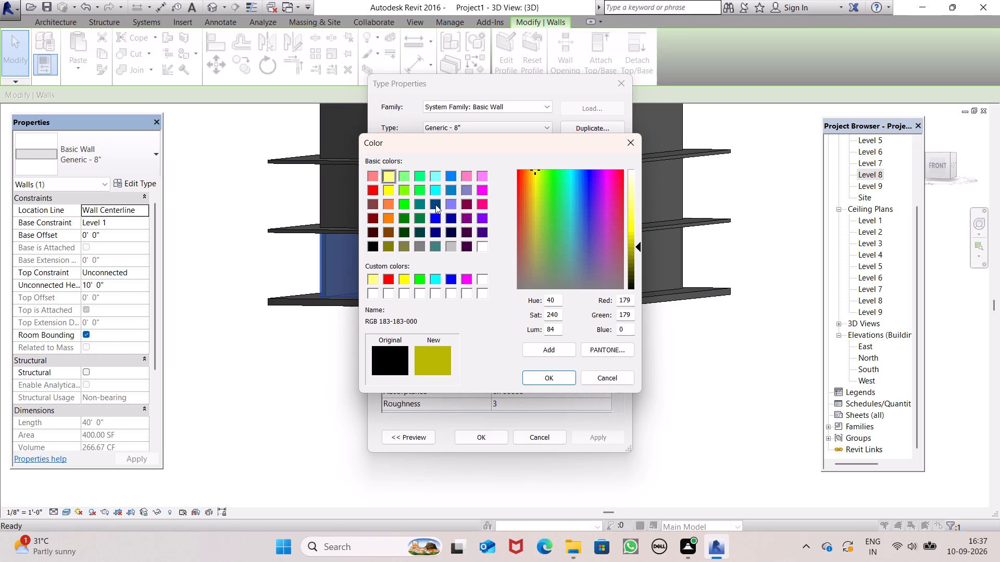
left_click(434, 243)
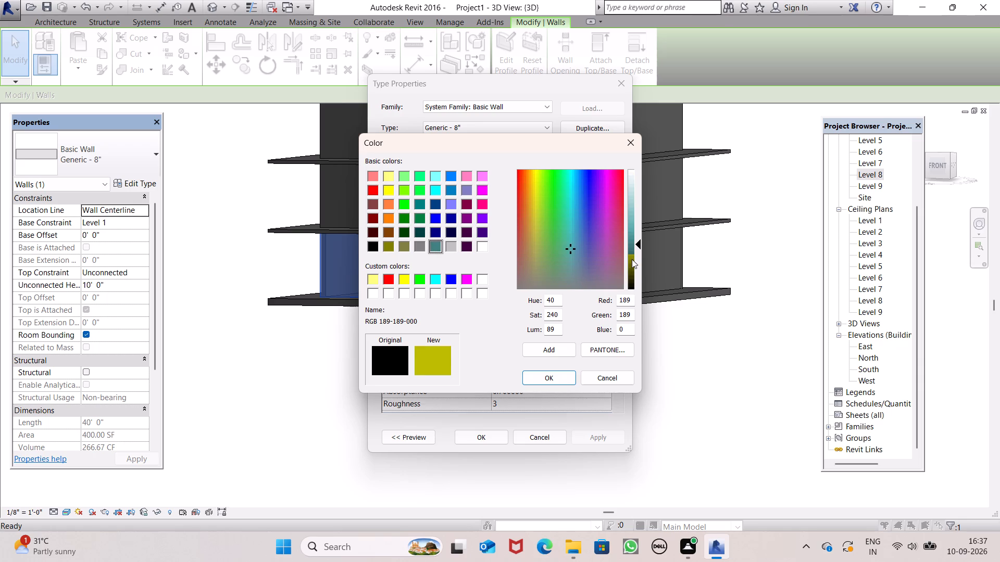
left_click(556, 377)
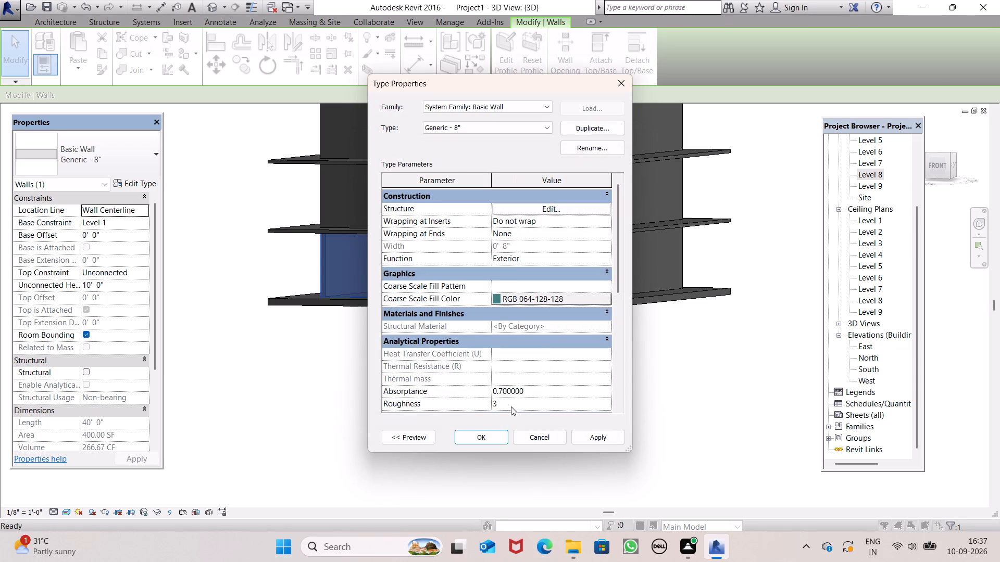
left_click(491, 439)
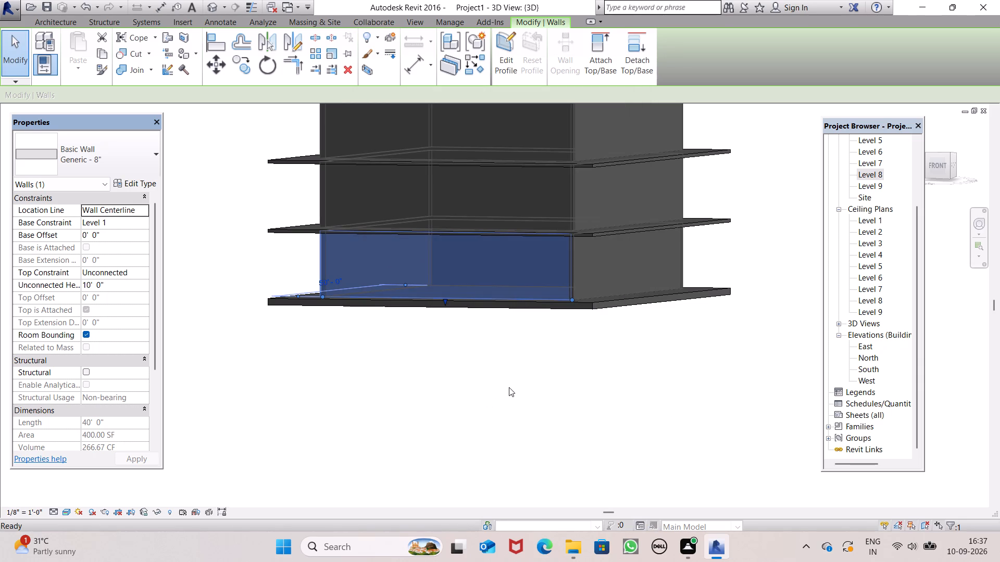
left_click(512, 385)
key("space")
left_click(531, 367)
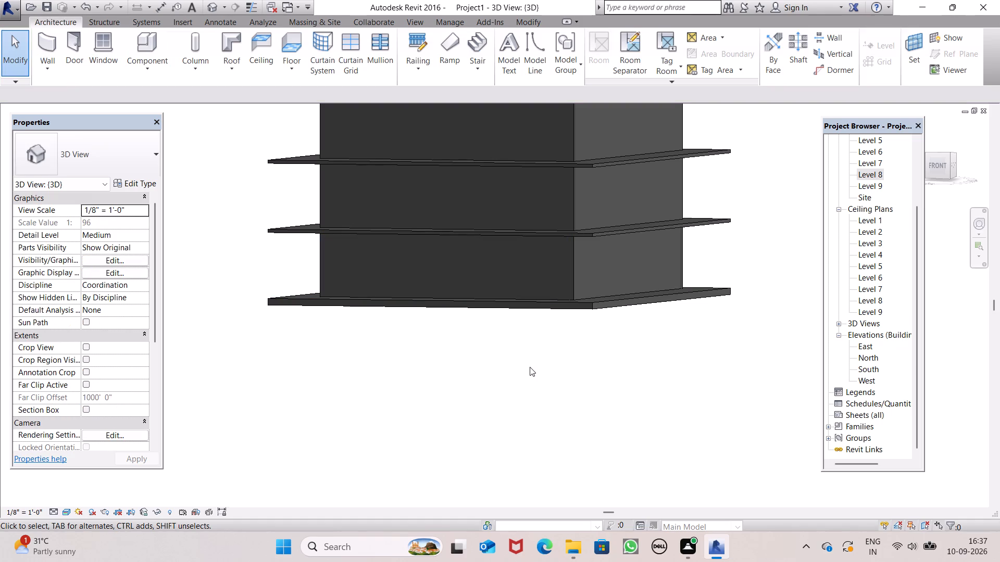
Reselect the ground-storey front wall and review the coarse scale fill color in its type properties.
left_click(148, 156)
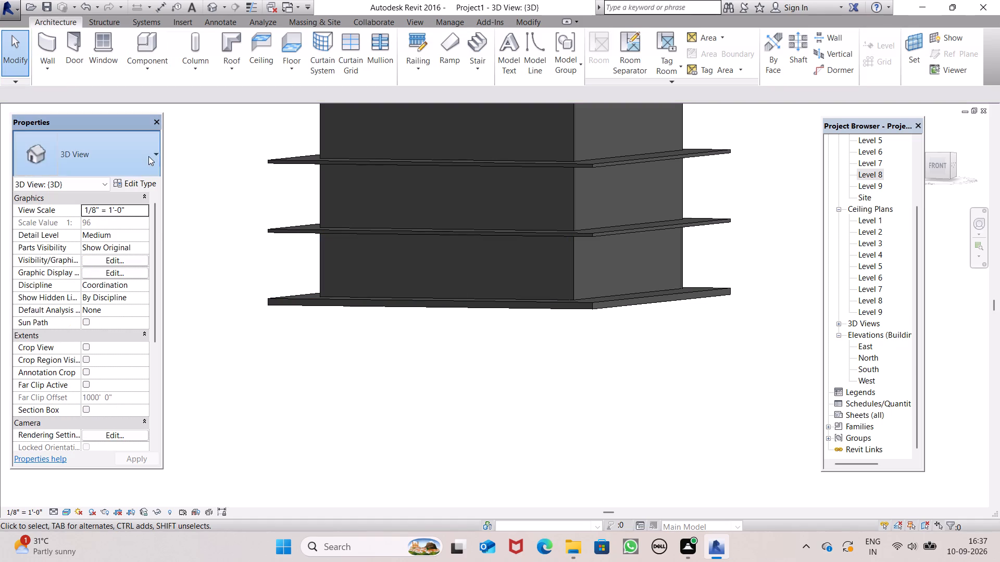
left_click(262, 310)
left_click(323, 269)
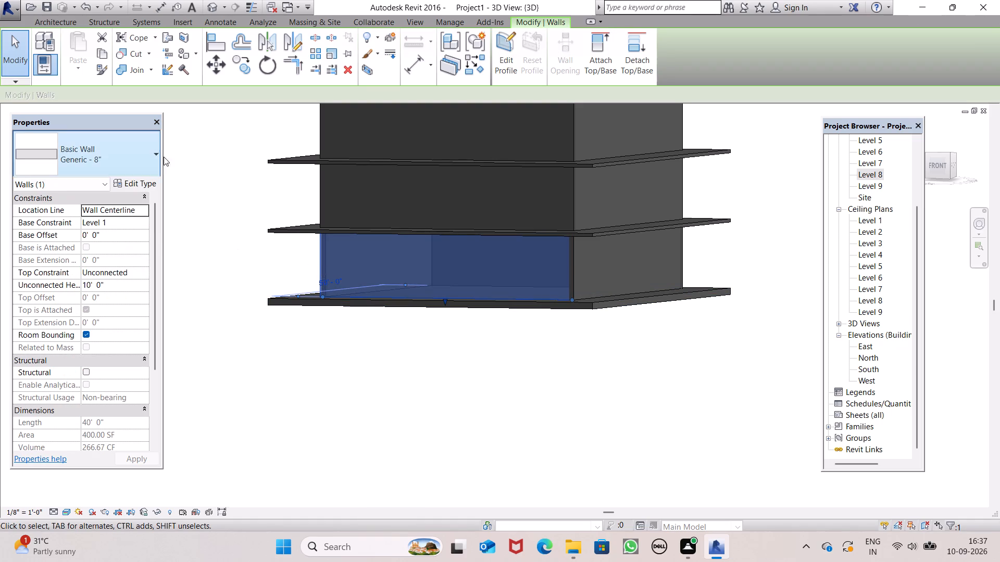
left_click(157, 147)
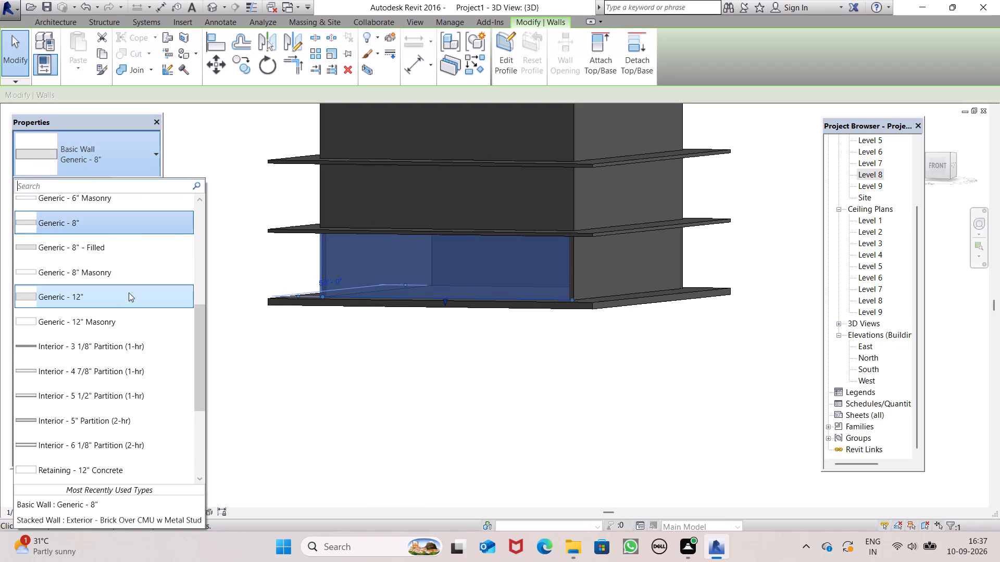
left_click(117, 220)
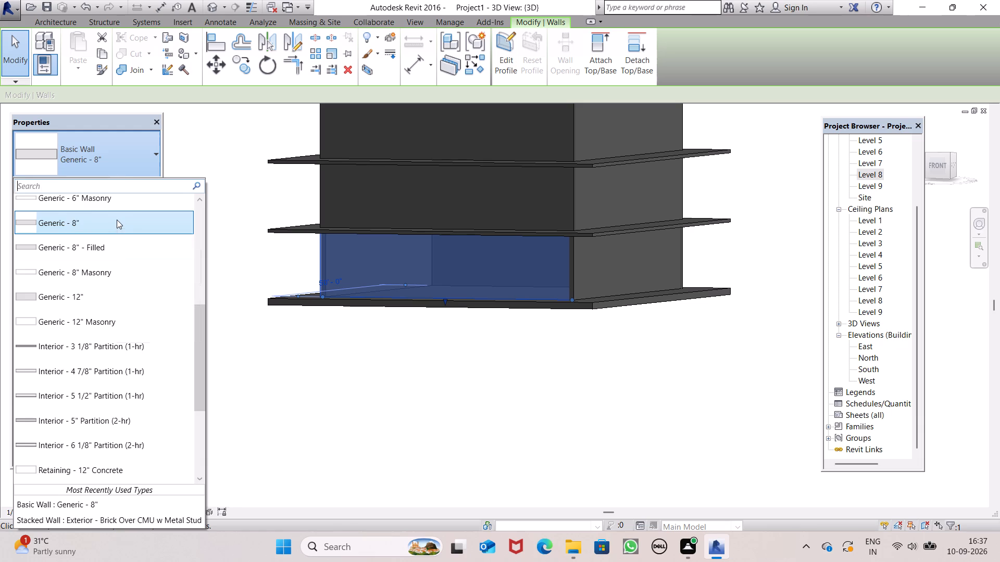
left_click(134, 186)
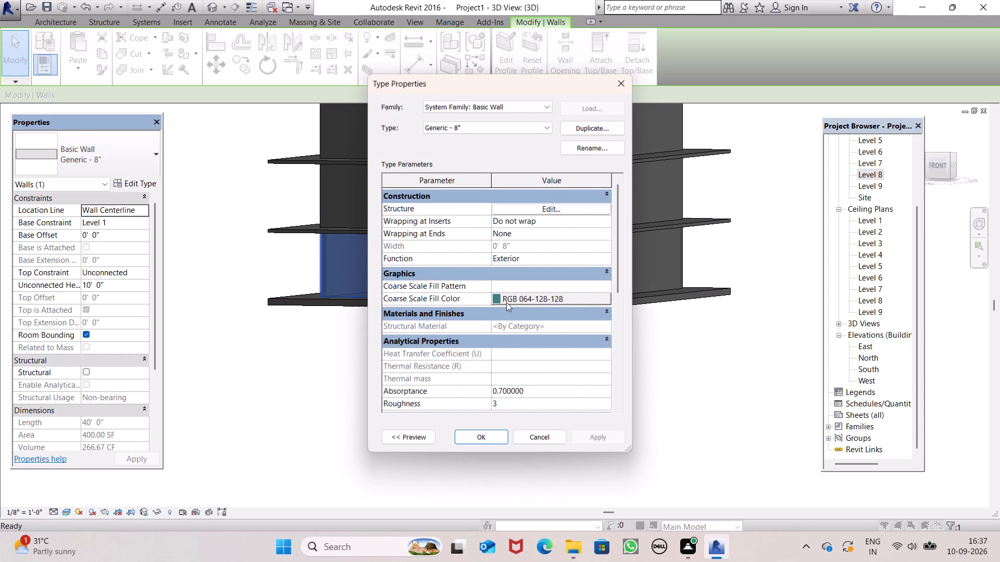
left_click(506, 301)
left_click(401, 359)
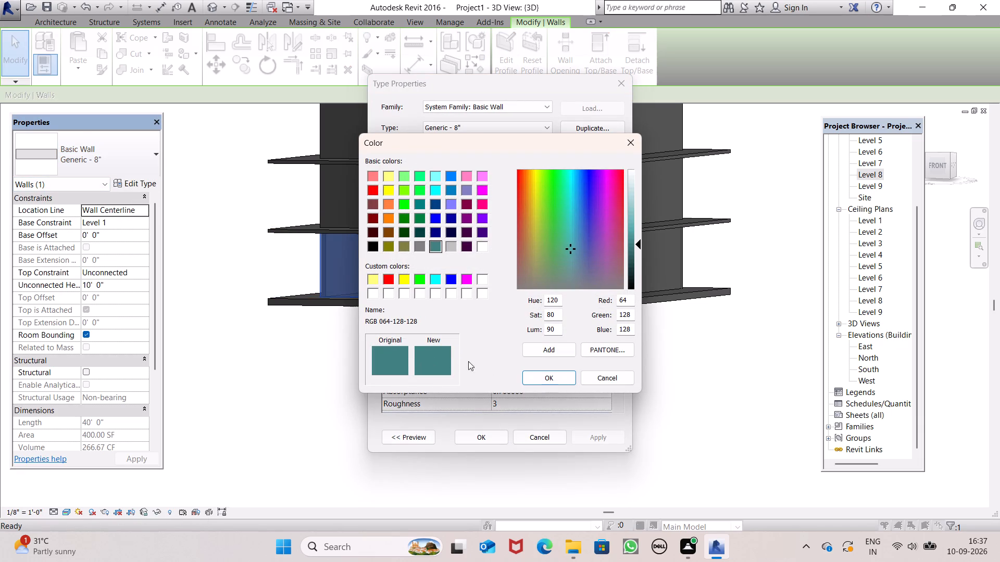
left_click(540, 379)
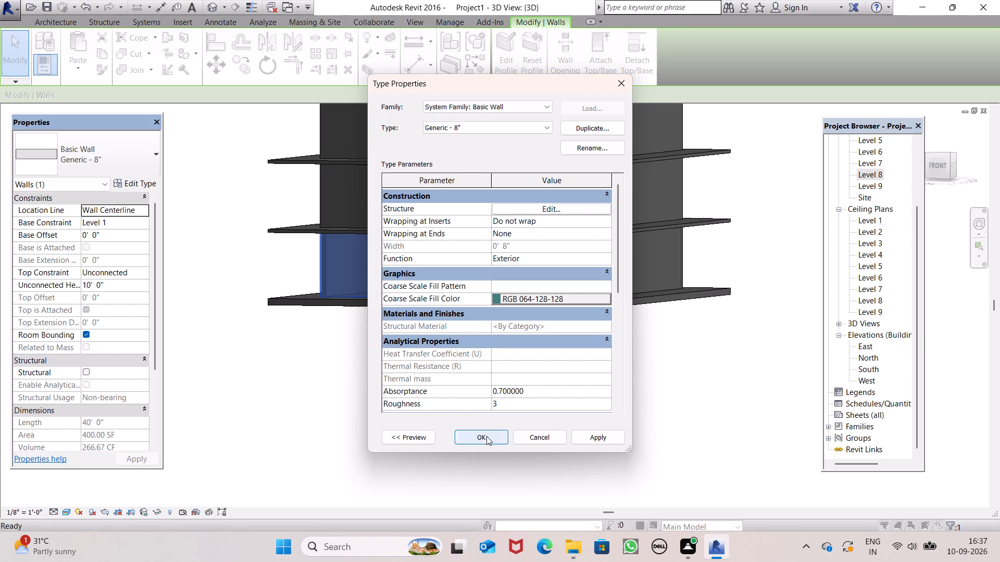
left_click(486, 436)
left_click(464, 295)
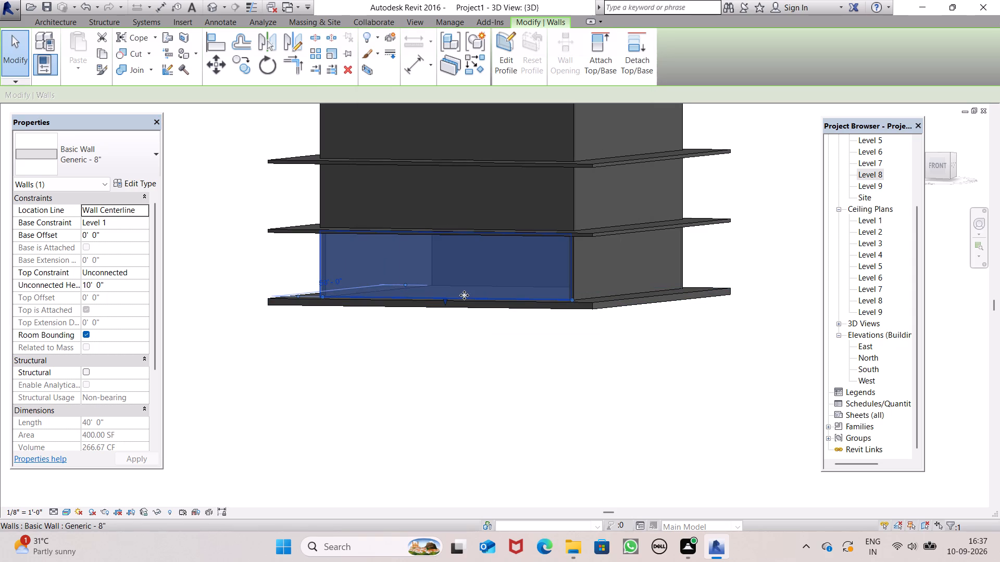
left_click(499, 371)
key("space")
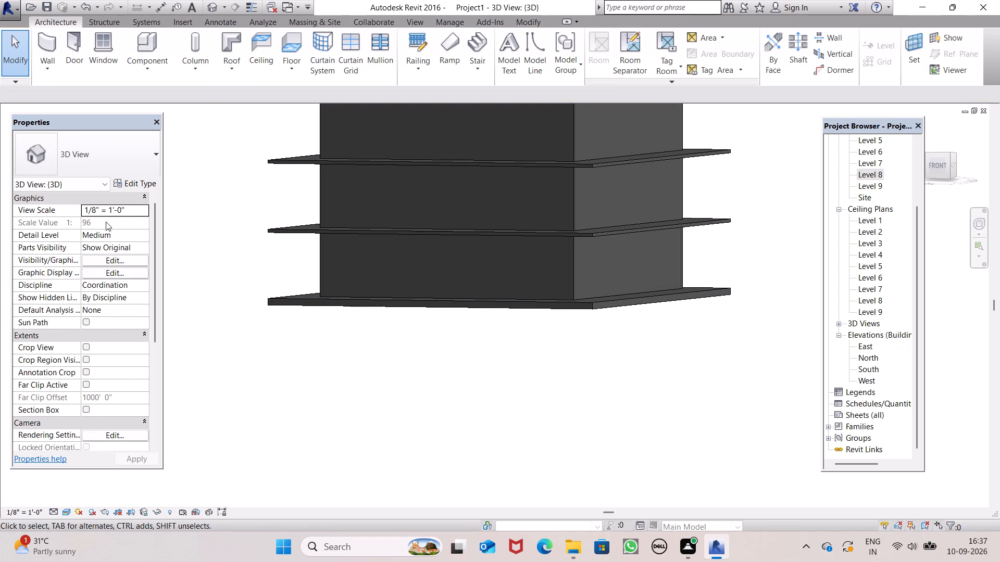
Duplicate the ground-storey front wall's Generic - 8" type under the name COLOUR and apply it to that wall.
left_click(382, 277)
left_click(377, 281)
left_click(318, 259)
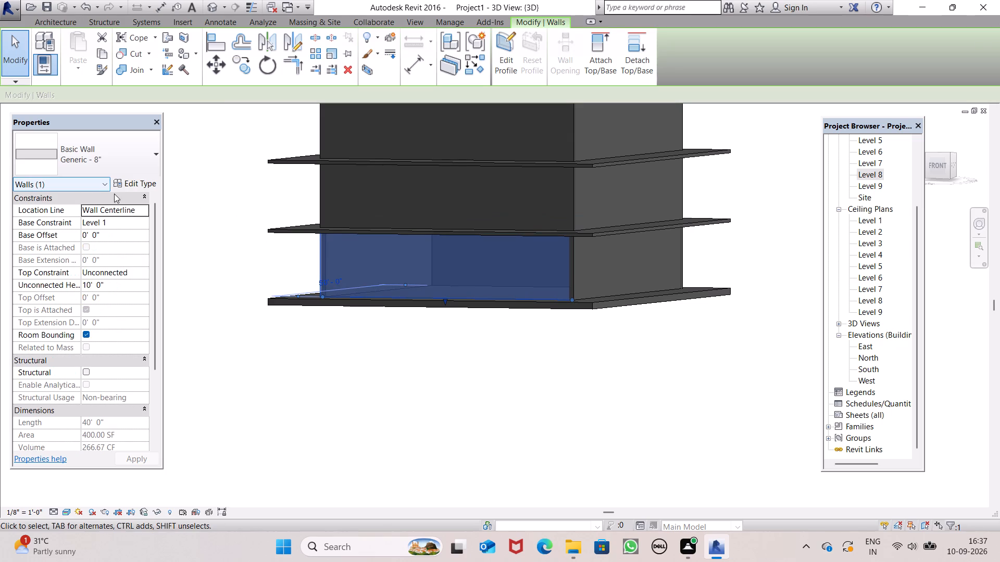
left_click(151, 159)
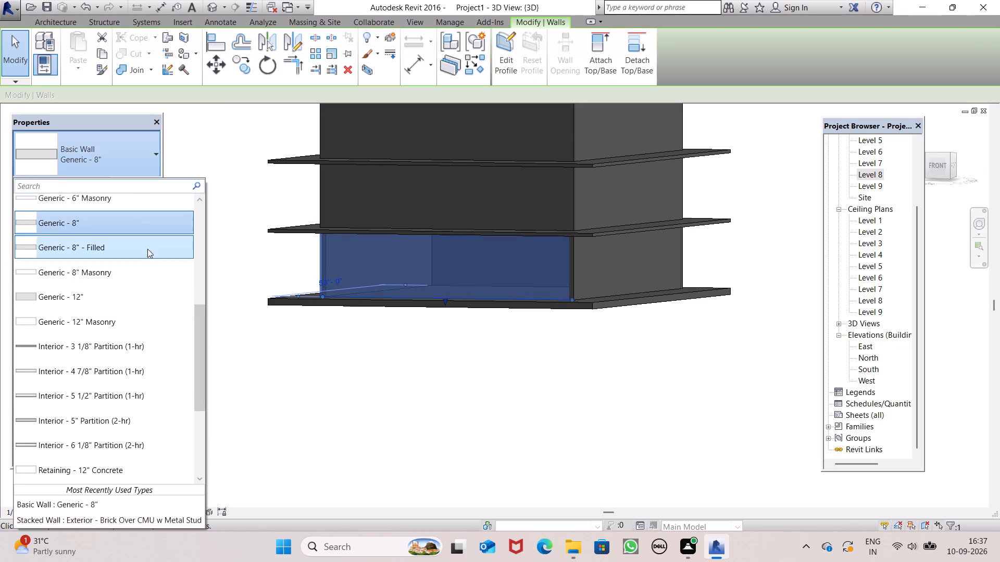
left_click(130, 165)
left_click(141, 185)
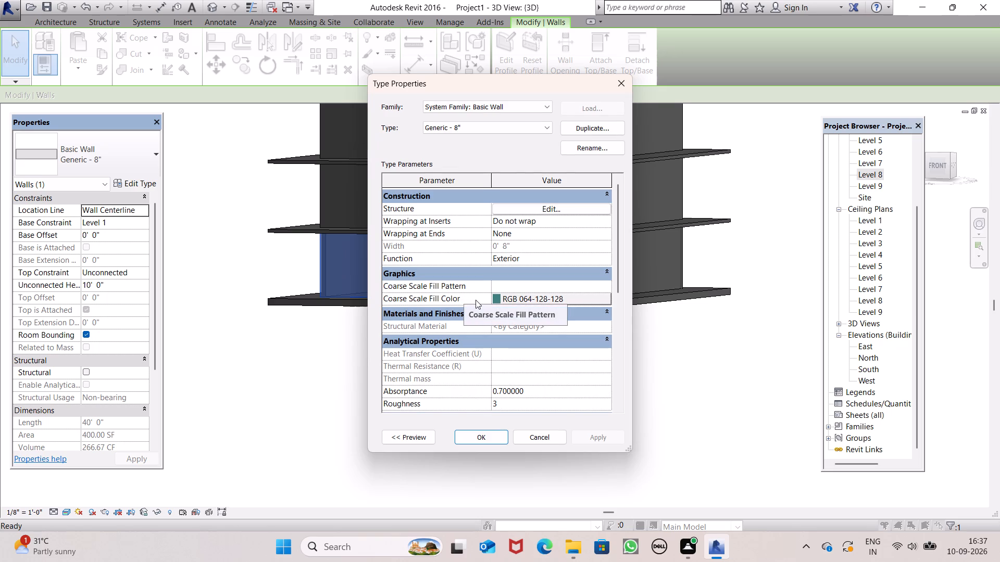
left_click(495, 300)
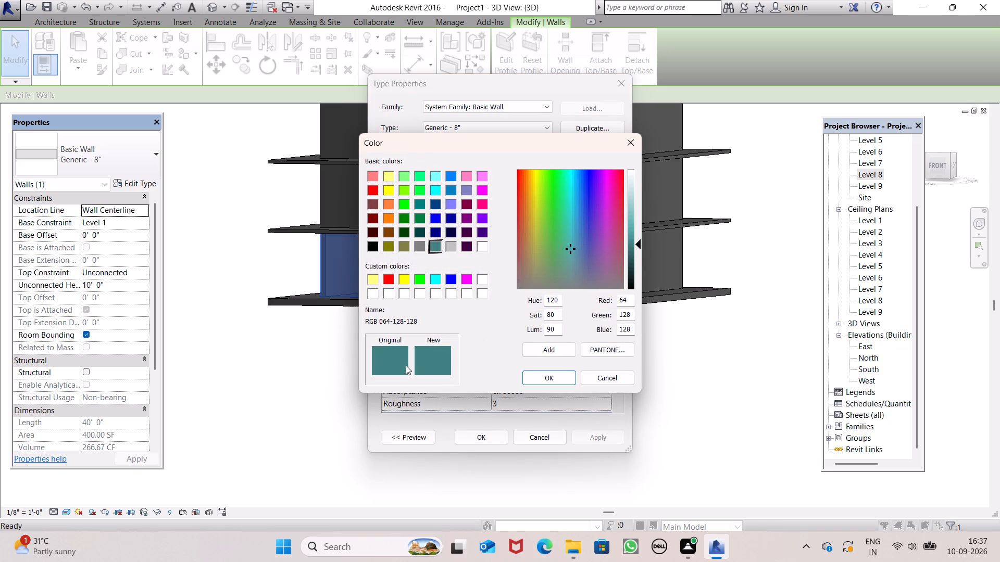
left_click(406, 365)
left_click(559, 376)
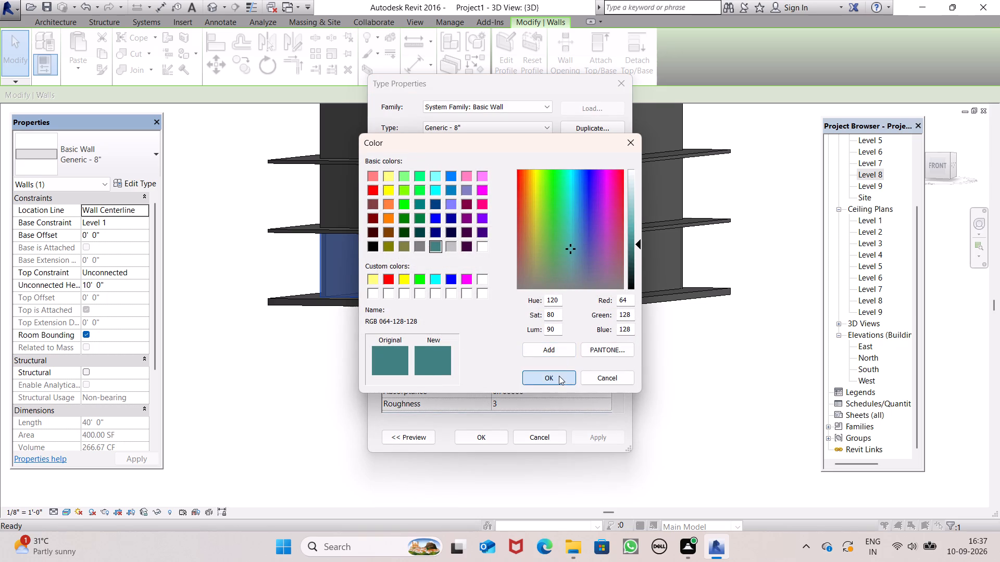
left_click(591, 127)
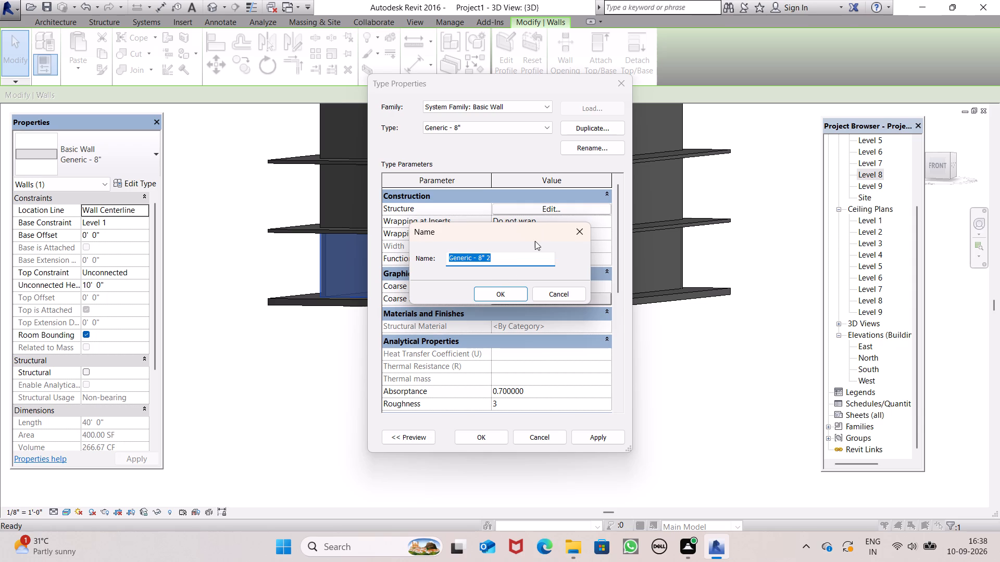
key("space")
type("CO")
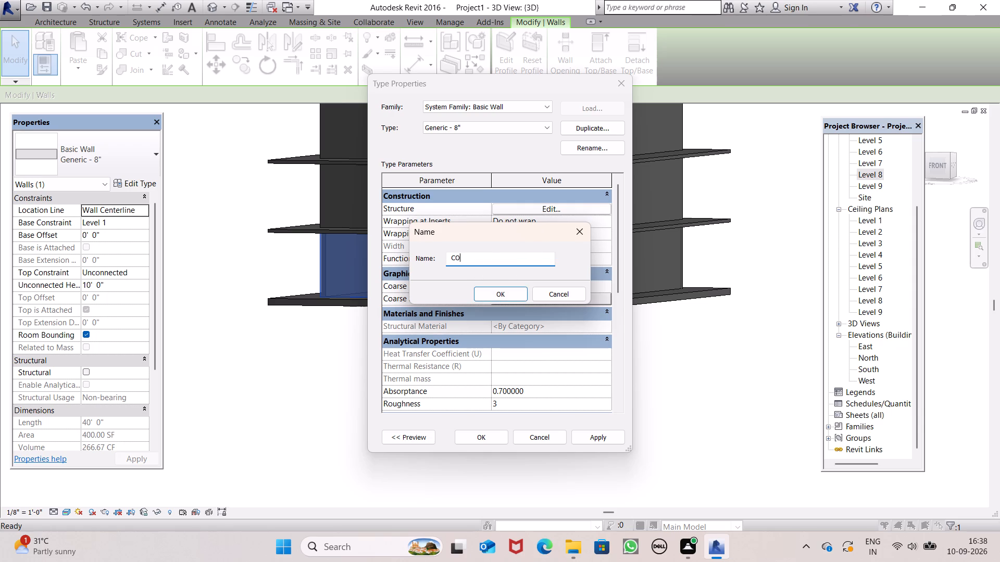
key("l")
type("OU")
key("r")
key("Return")
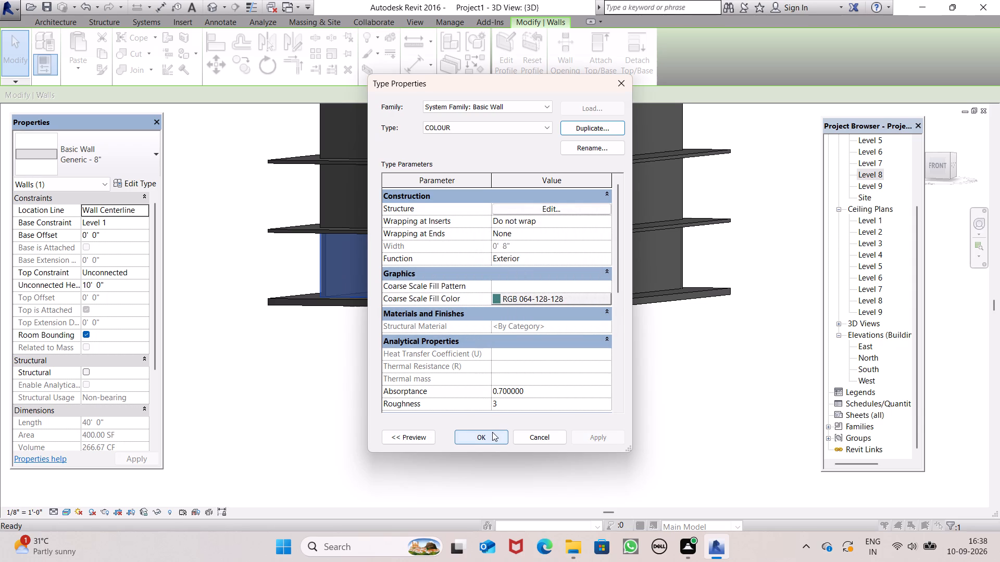
left_click(492, 432)
left_click(486, 363)
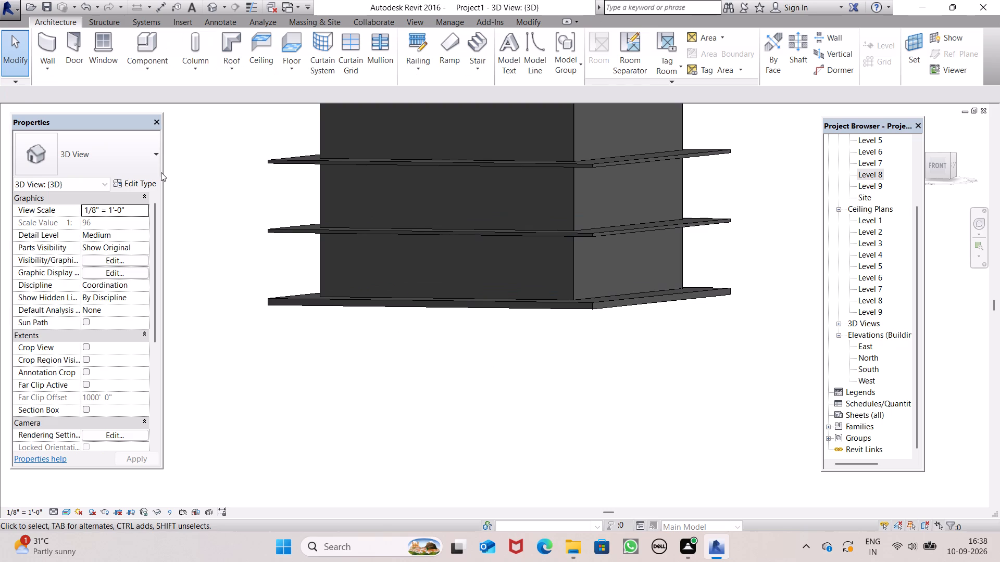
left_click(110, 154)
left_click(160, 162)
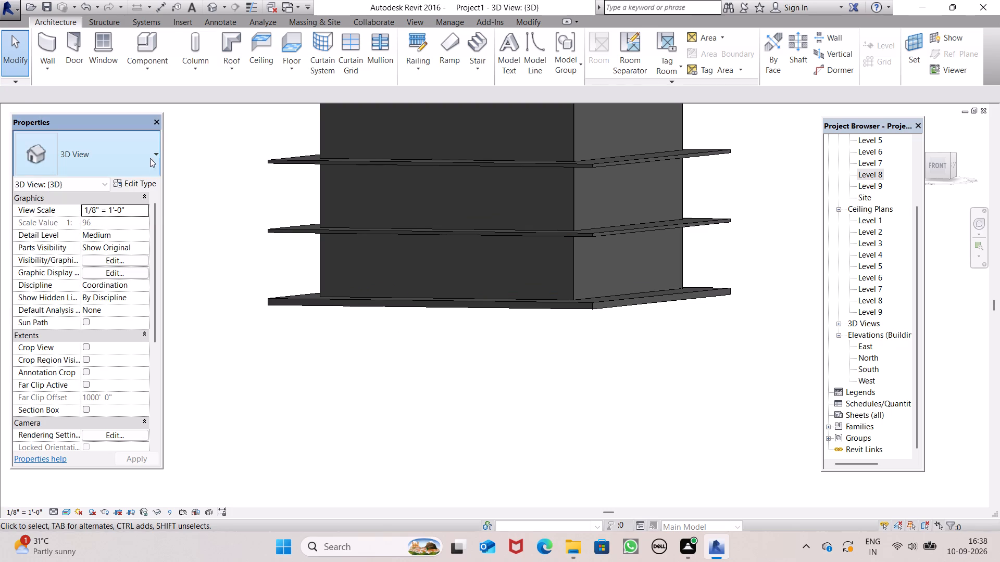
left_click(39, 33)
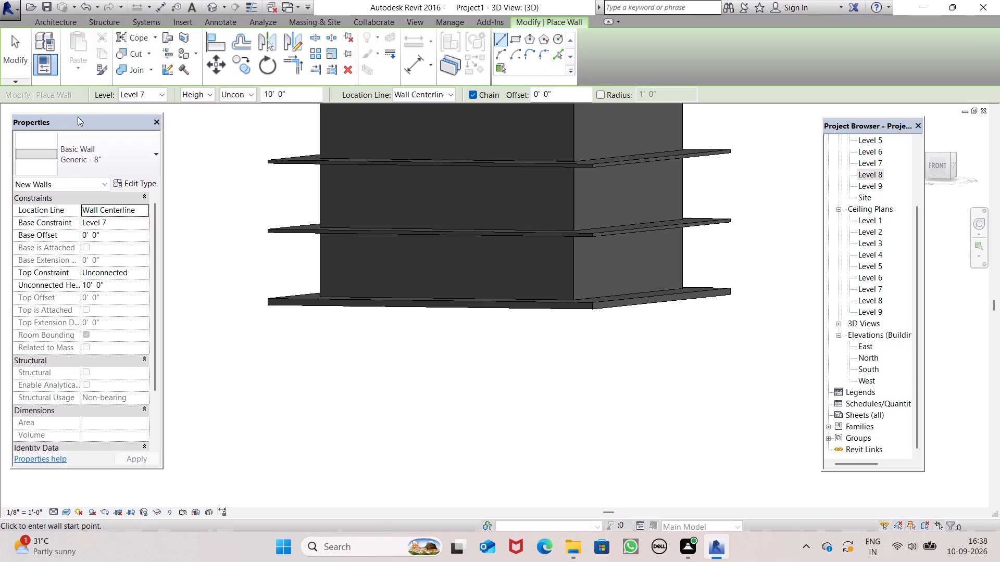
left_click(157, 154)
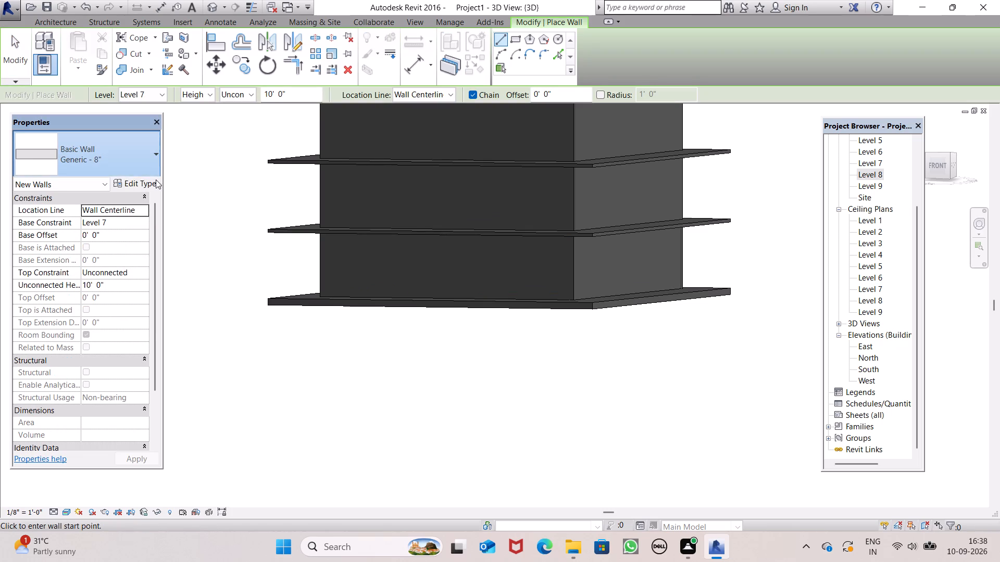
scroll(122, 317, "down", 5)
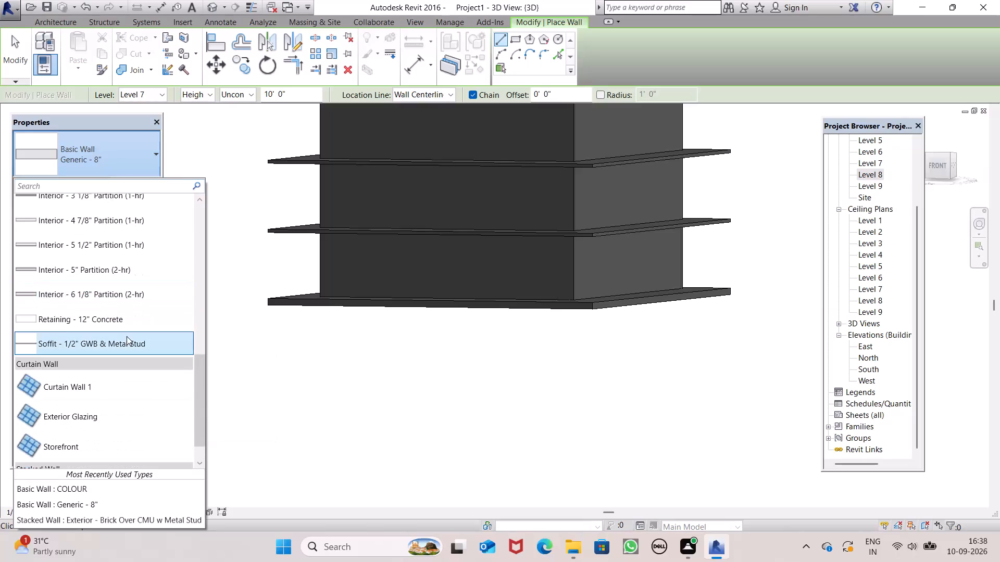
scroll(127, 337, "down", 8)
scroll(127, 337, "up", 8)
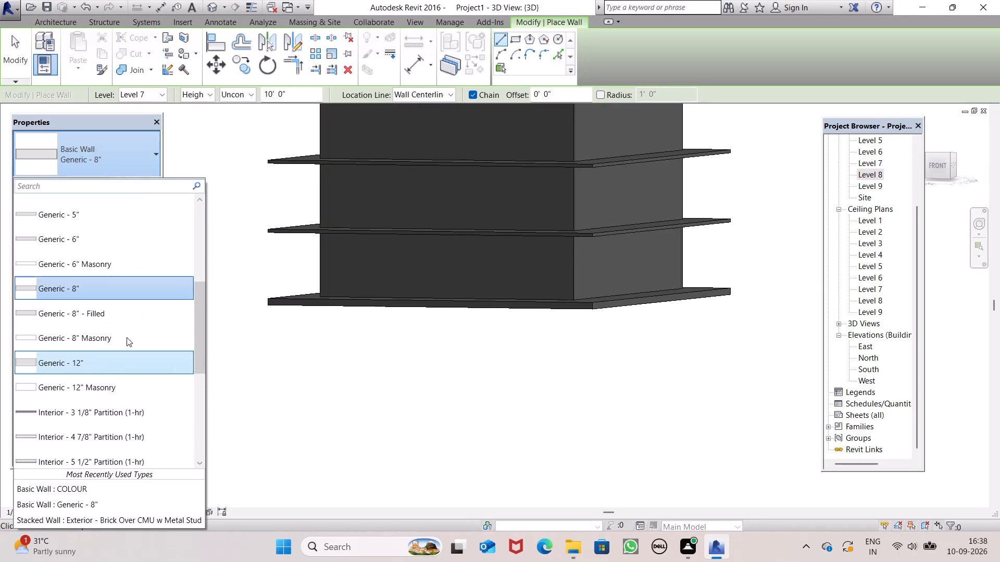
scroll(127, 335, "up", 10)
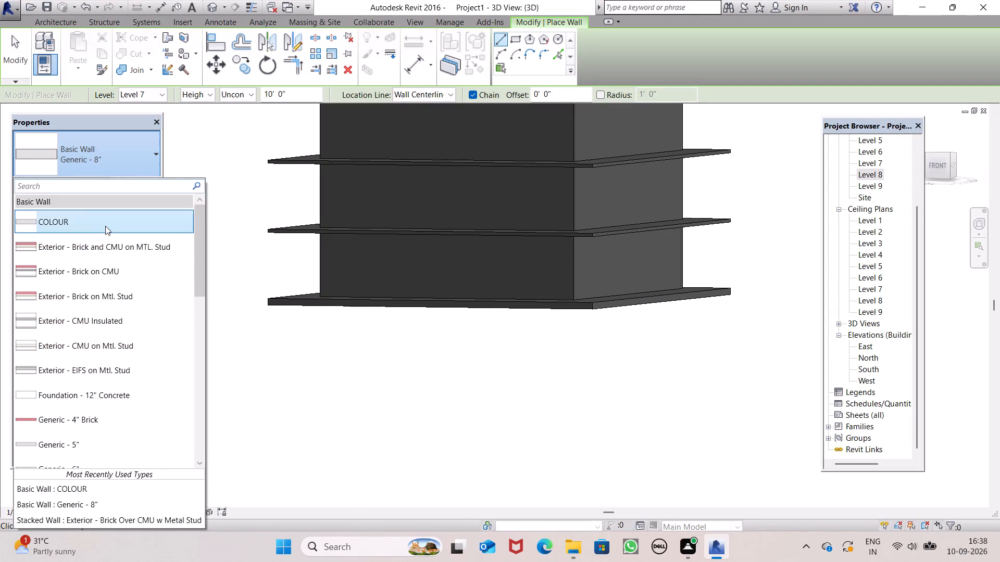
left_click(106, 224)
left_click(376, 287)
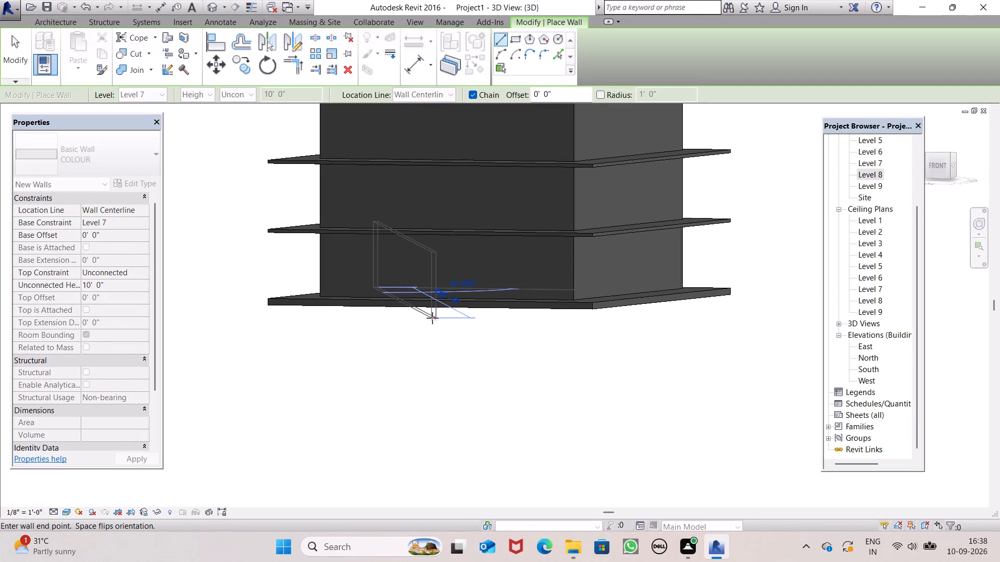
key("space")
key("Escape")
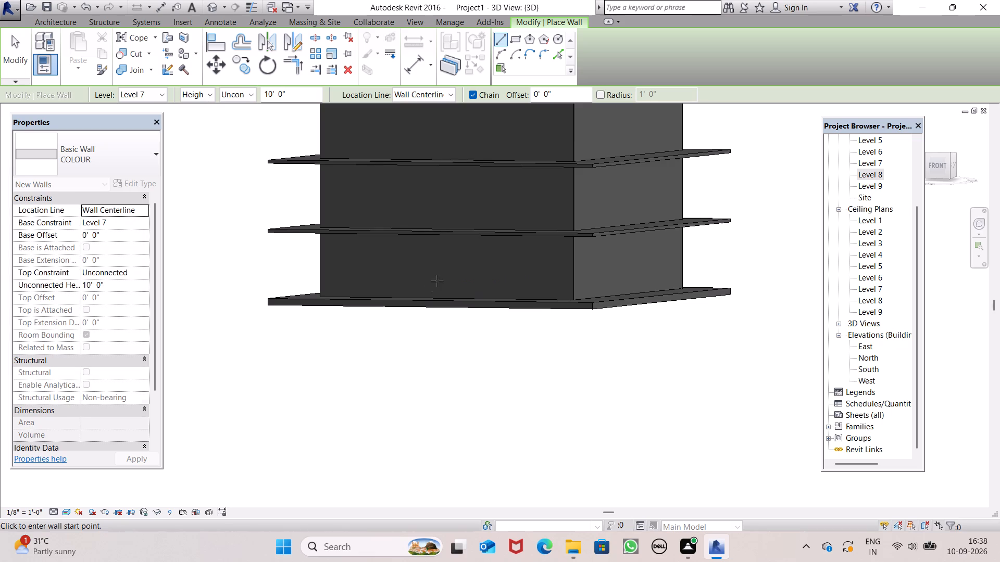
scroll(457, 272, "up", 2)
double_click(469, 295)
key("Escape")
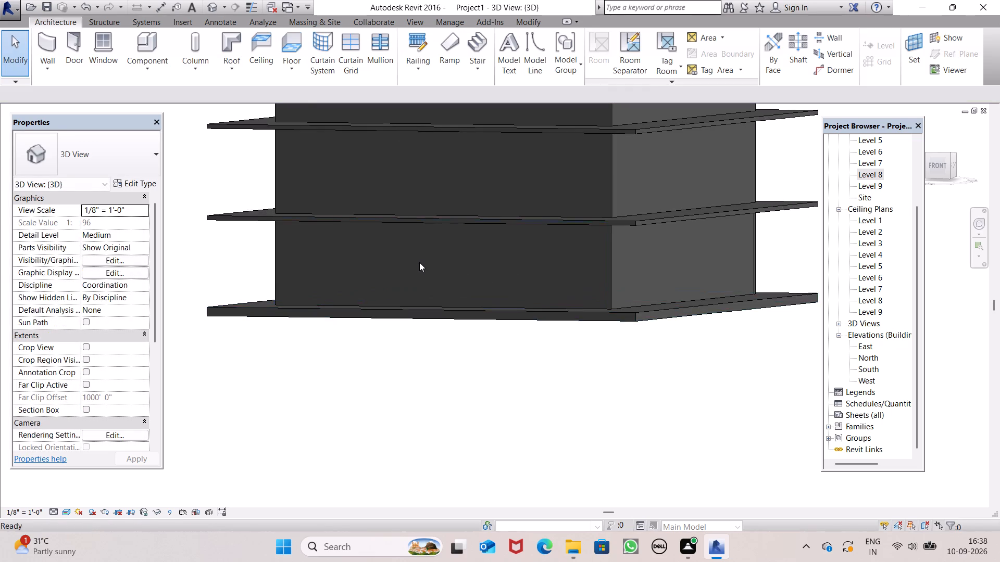
Change the ground-storey front wall from the COLOUR type to the basic wall type Generic - 4" Brick.
scroll(418, 261, "down", 7)
middle_click_drag(439, 280, 448, 280, "shift")
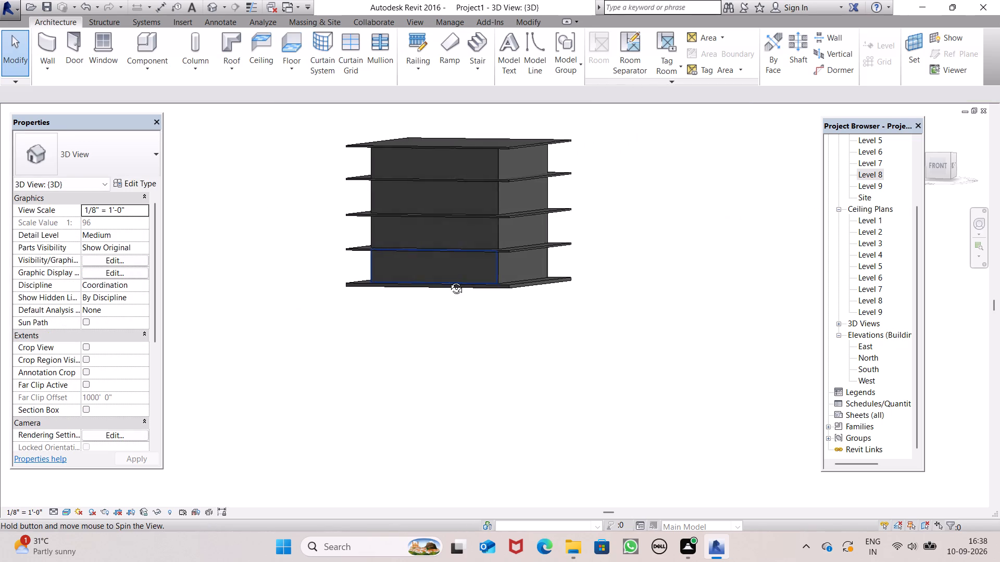
middle_click_drag(448, 280, 530, 308, "shift")
scroll(424, 259, "up", 4)
scroll(474, 285, "up", 1)
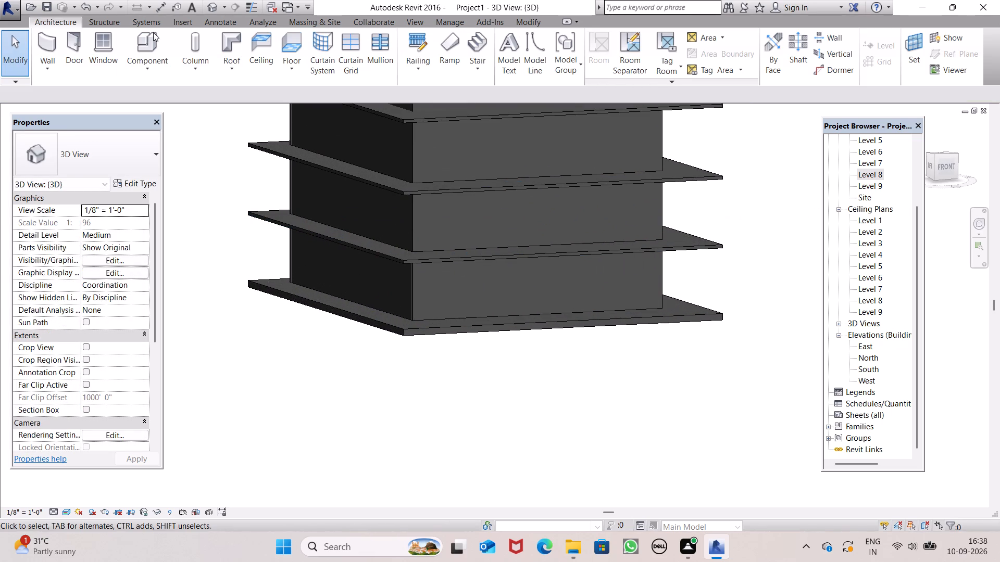
left_click(452, 299)
left_click(442, 294)
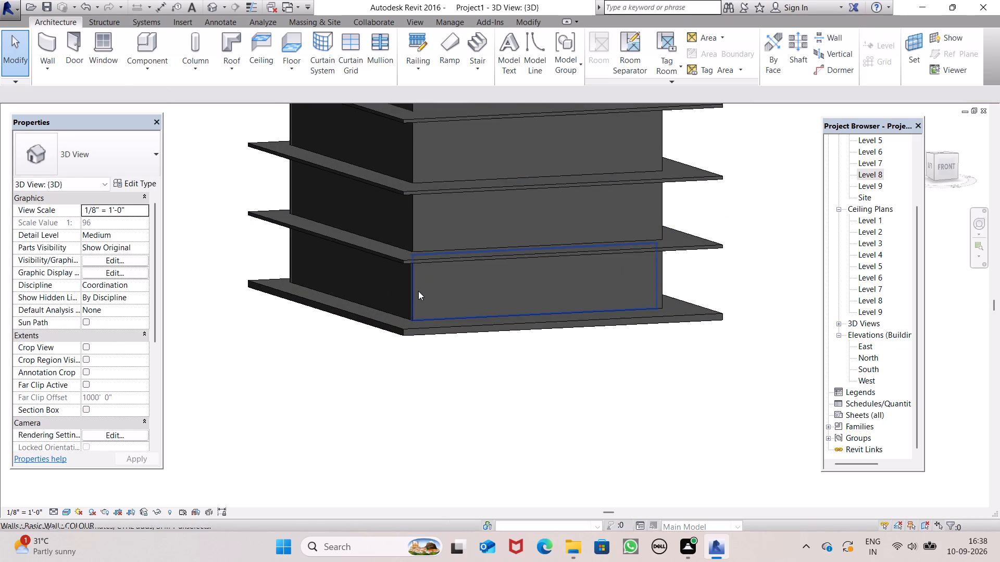
left_click(418, 291)
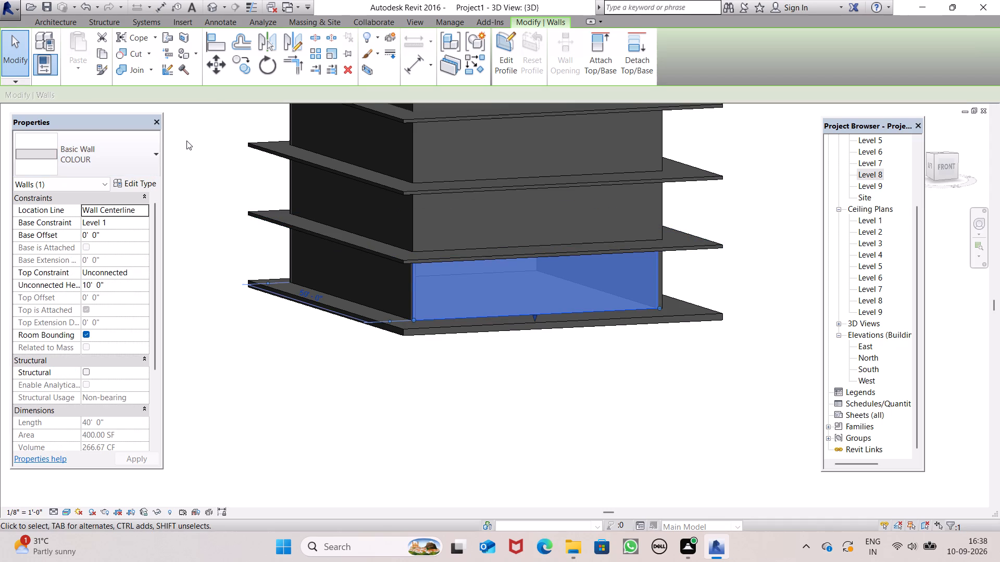
left_click(368, 51)
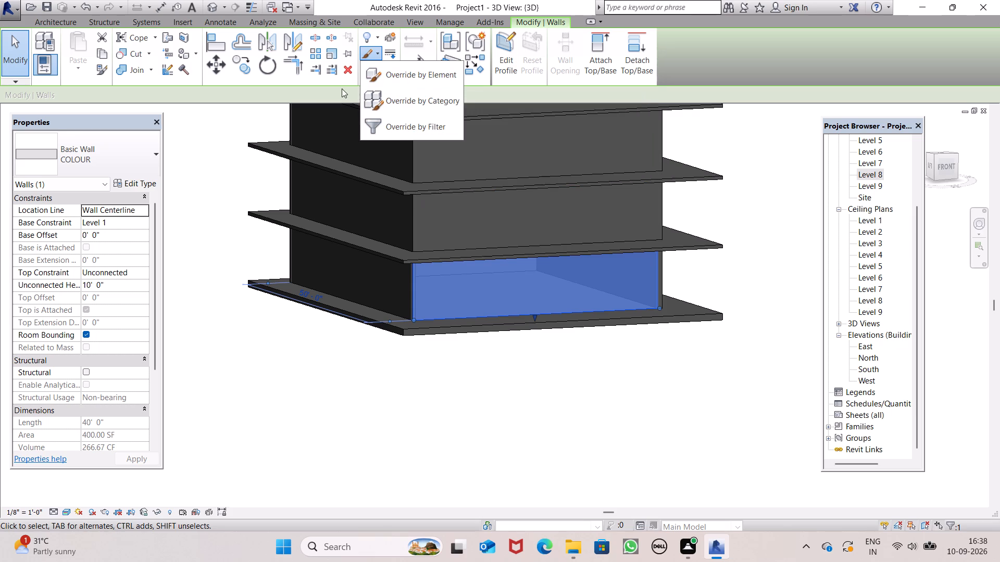
left_click(239, 111)
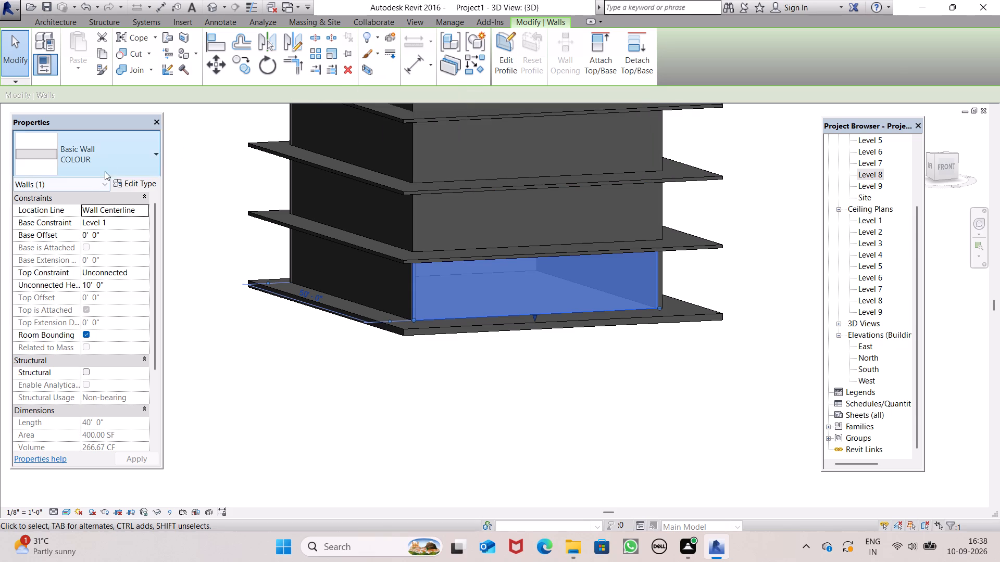
left_click(111, 163)
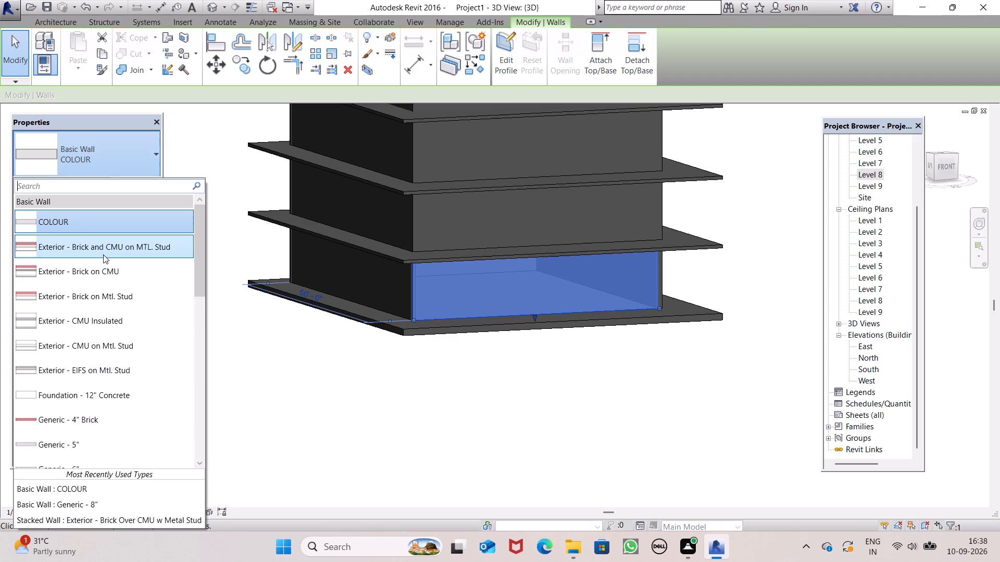
scroll(99, 267, "down", 6)
scroll(101, 333, "down", 5)
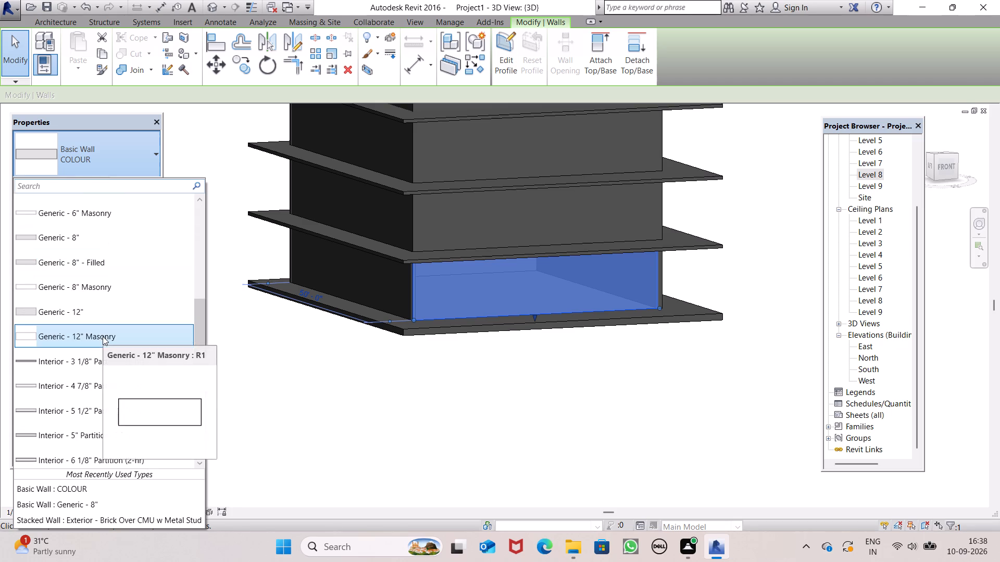
scroll(103, 336, "up", 5)
left_click(91, 298)
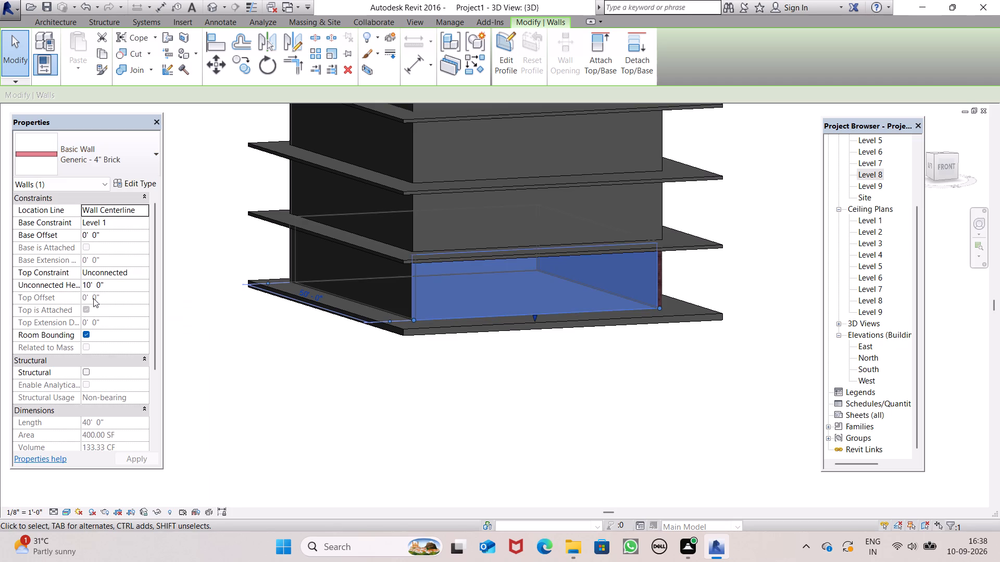
left_click(479, 299)
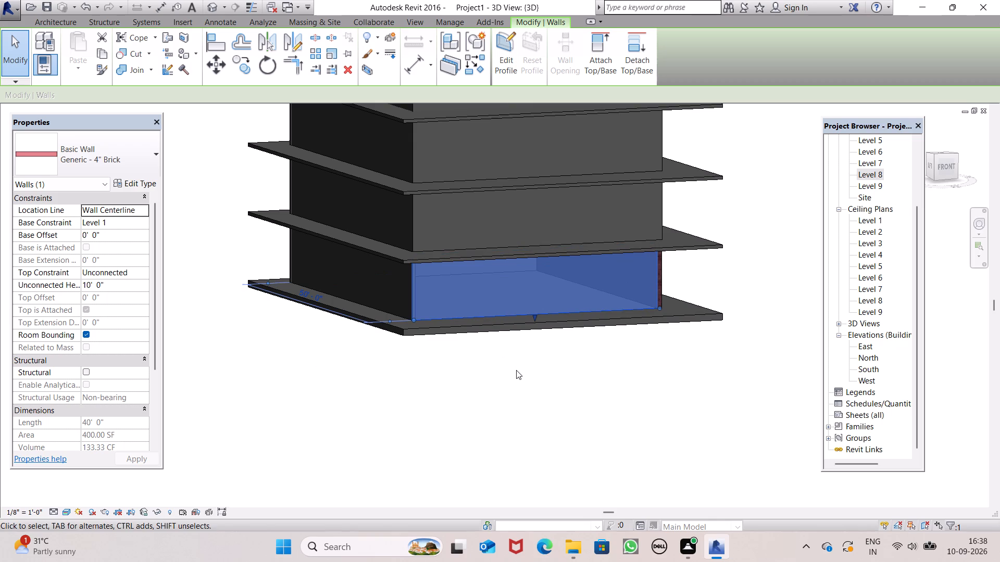
key("space")
left_click(516, 370)
scroll(474, 334, "up", 2)
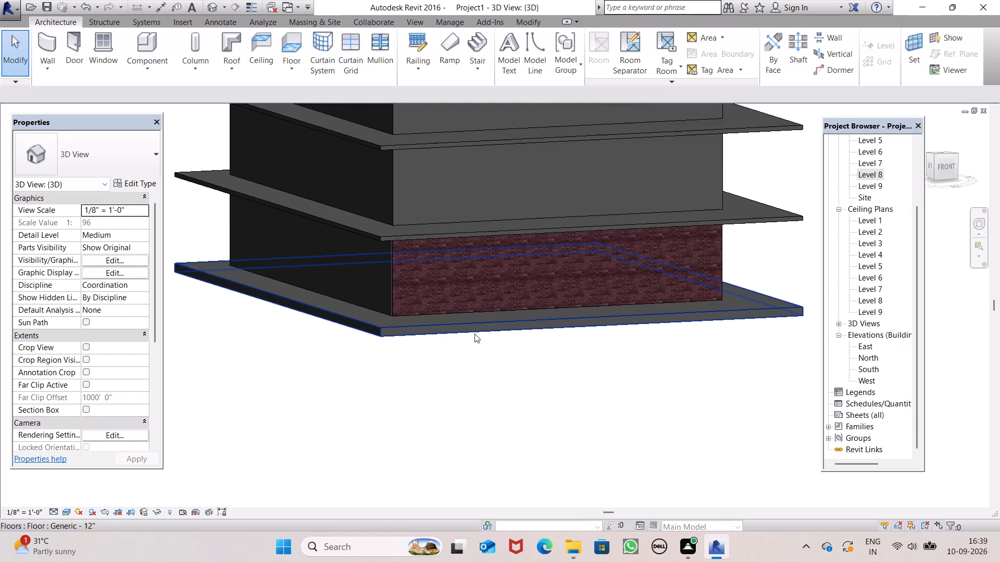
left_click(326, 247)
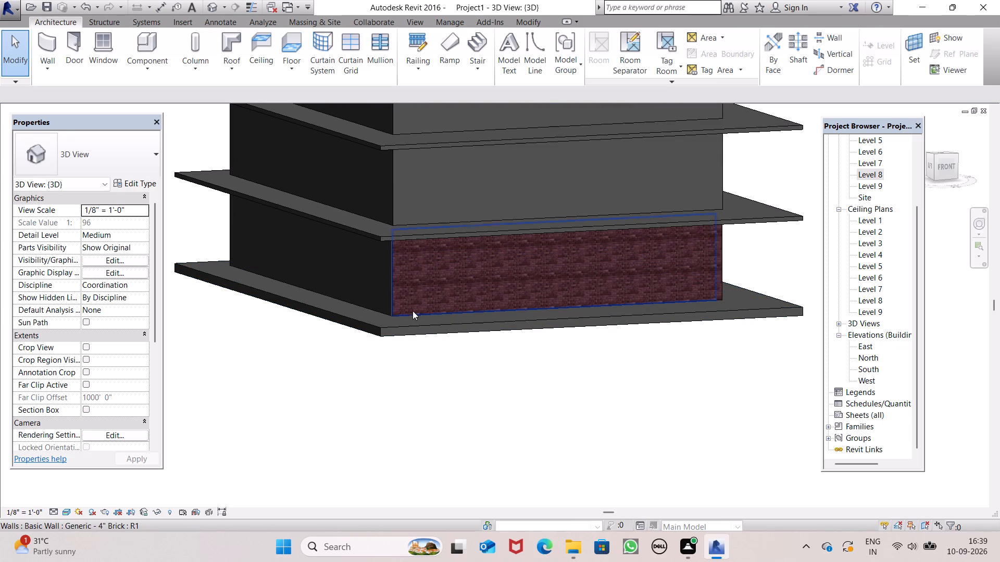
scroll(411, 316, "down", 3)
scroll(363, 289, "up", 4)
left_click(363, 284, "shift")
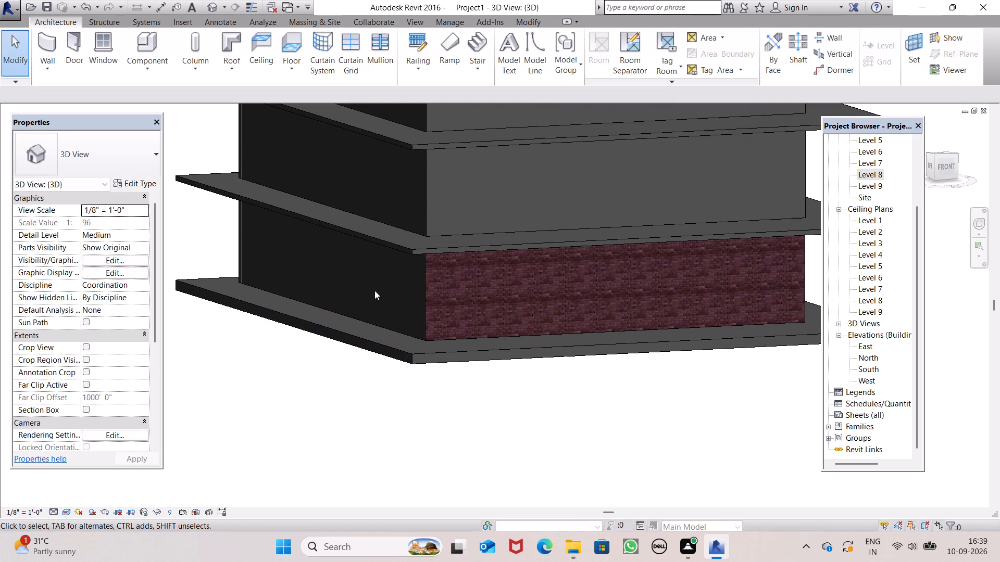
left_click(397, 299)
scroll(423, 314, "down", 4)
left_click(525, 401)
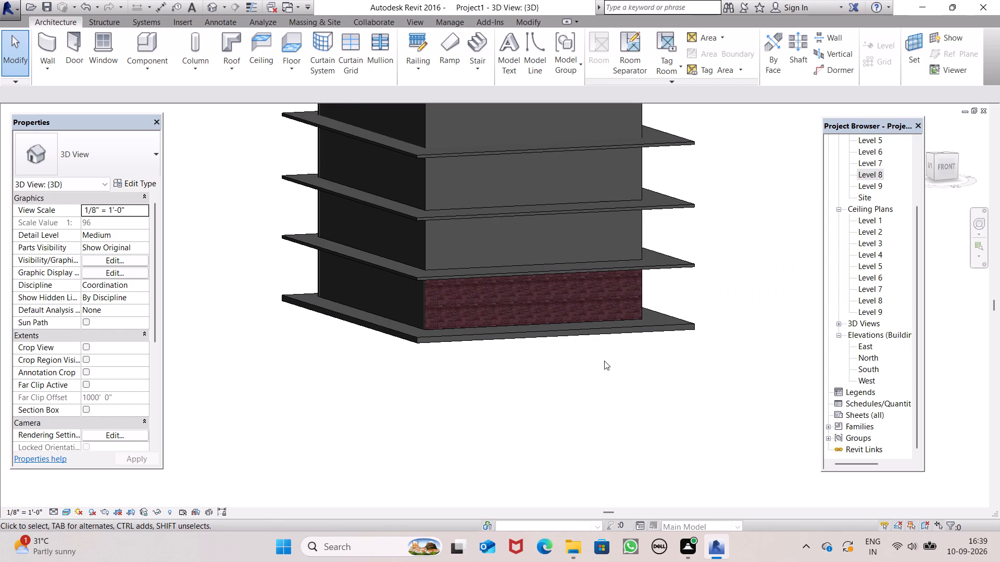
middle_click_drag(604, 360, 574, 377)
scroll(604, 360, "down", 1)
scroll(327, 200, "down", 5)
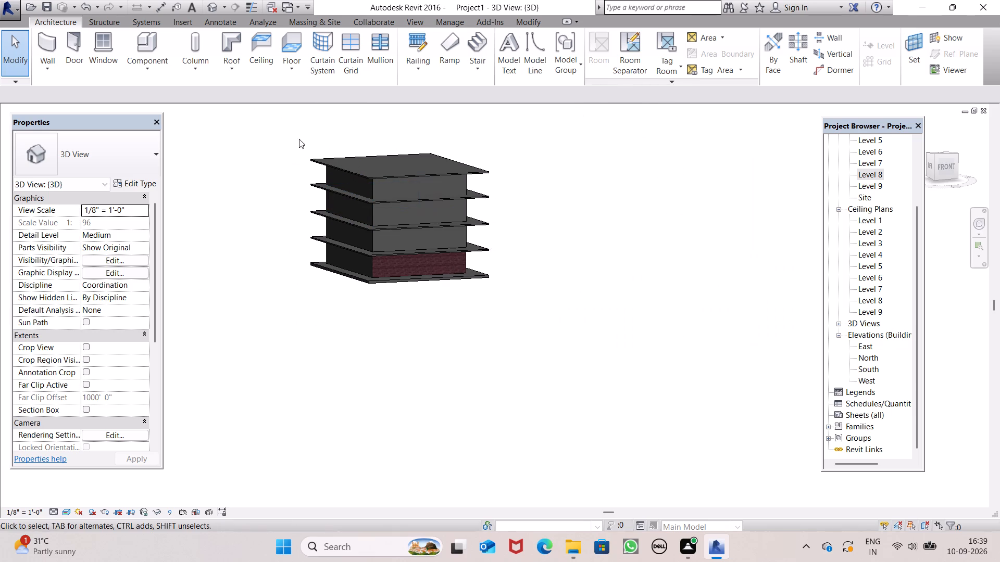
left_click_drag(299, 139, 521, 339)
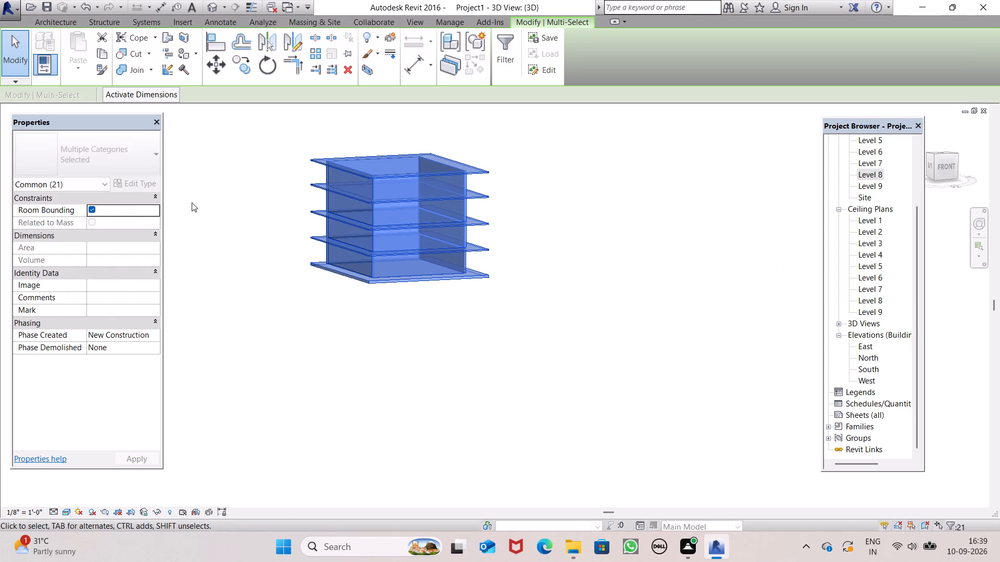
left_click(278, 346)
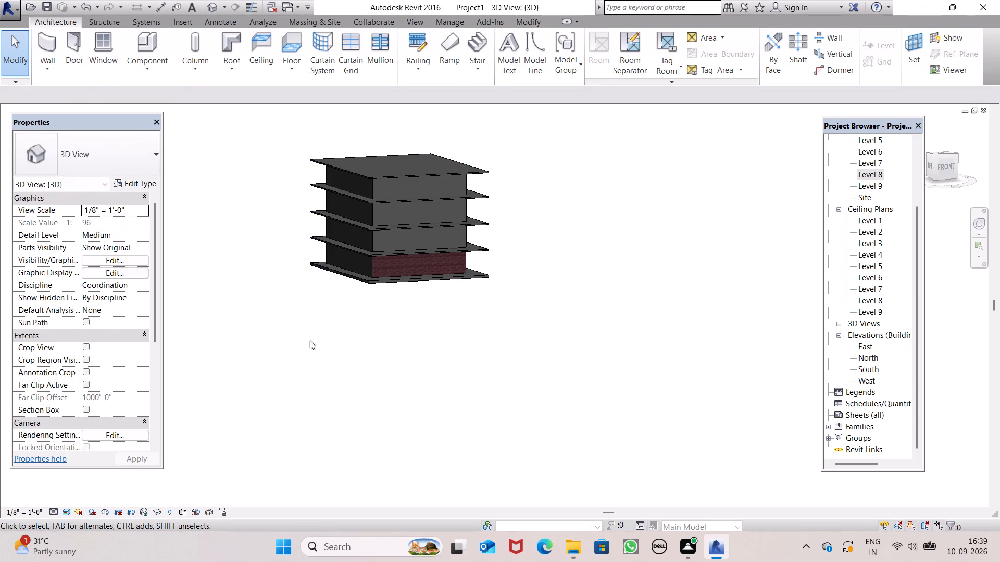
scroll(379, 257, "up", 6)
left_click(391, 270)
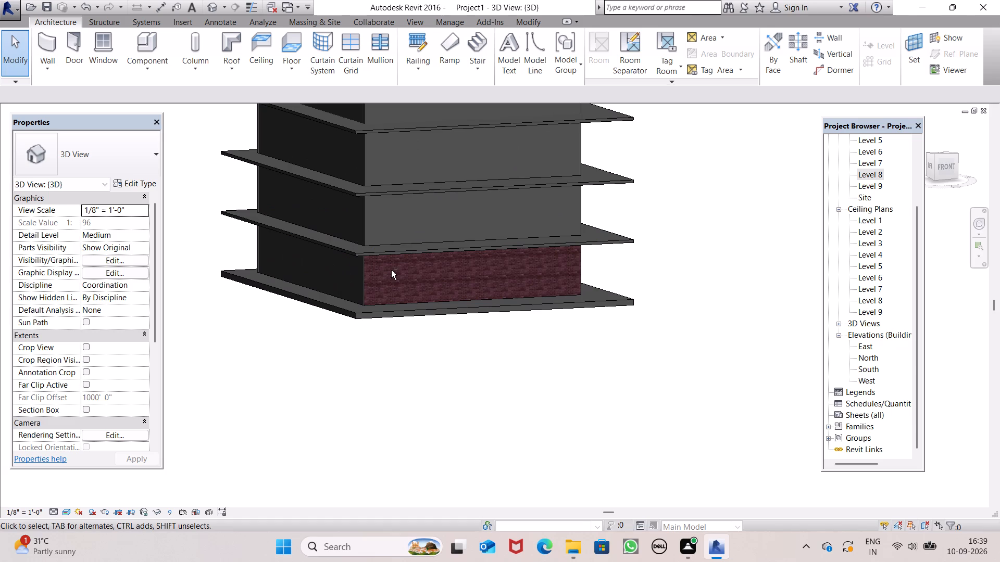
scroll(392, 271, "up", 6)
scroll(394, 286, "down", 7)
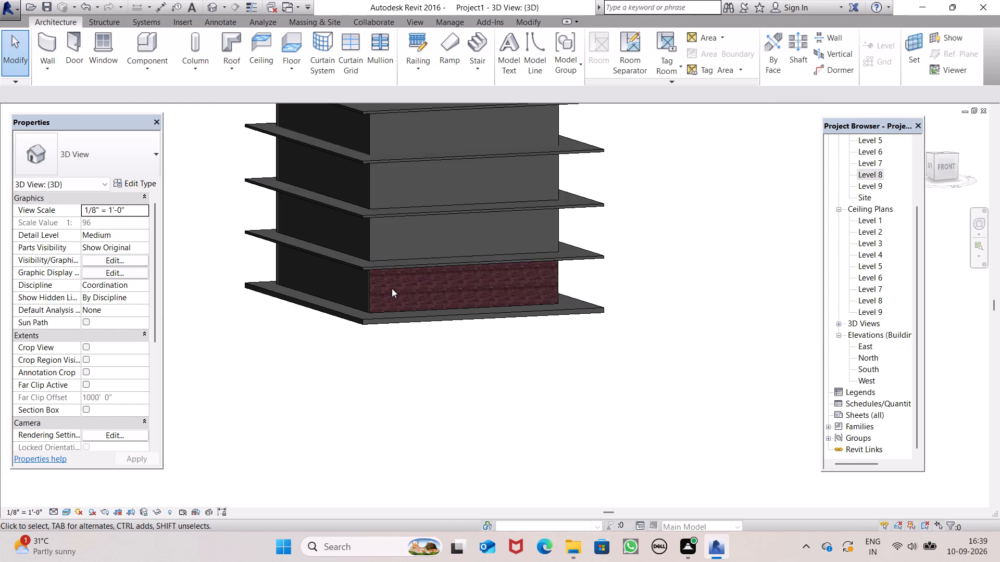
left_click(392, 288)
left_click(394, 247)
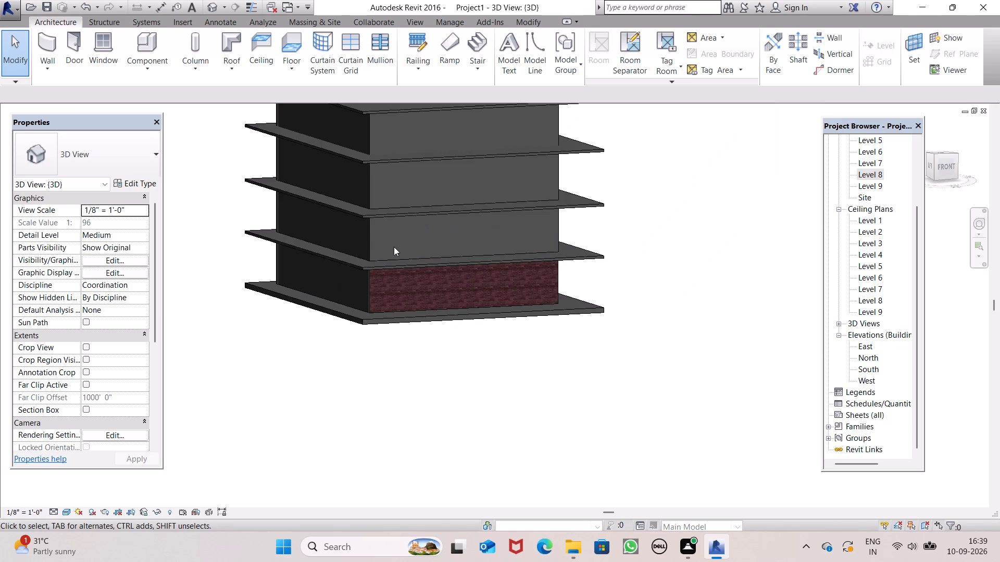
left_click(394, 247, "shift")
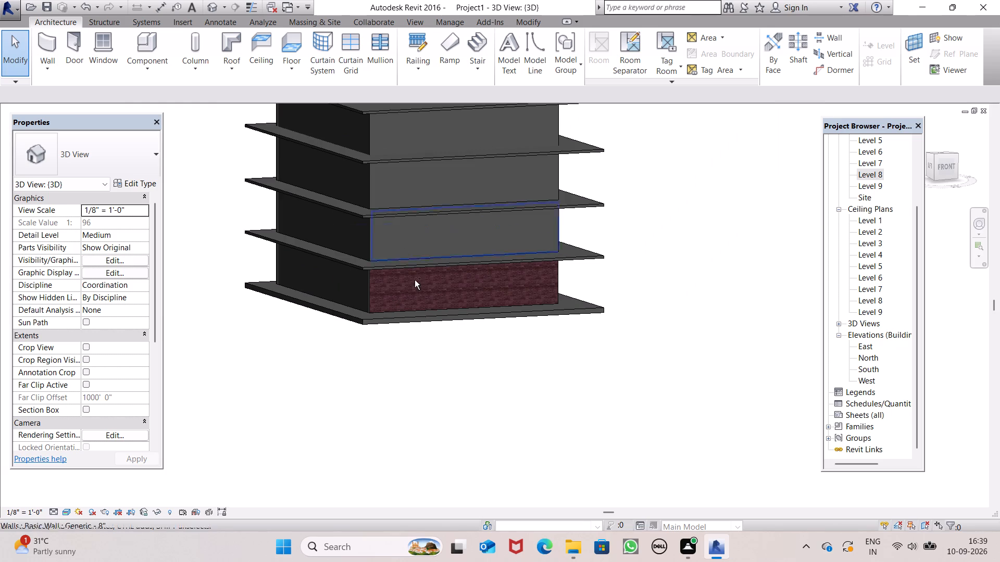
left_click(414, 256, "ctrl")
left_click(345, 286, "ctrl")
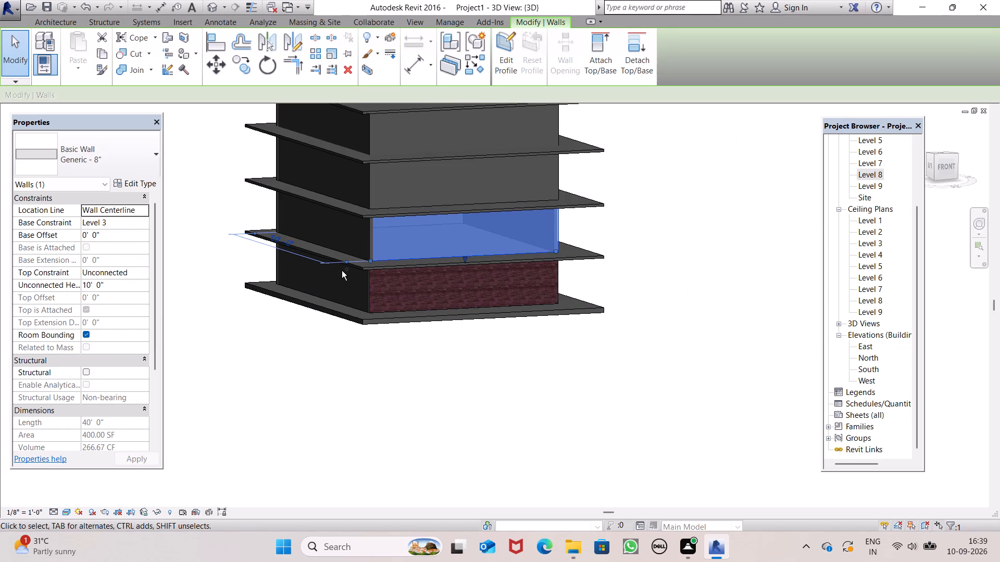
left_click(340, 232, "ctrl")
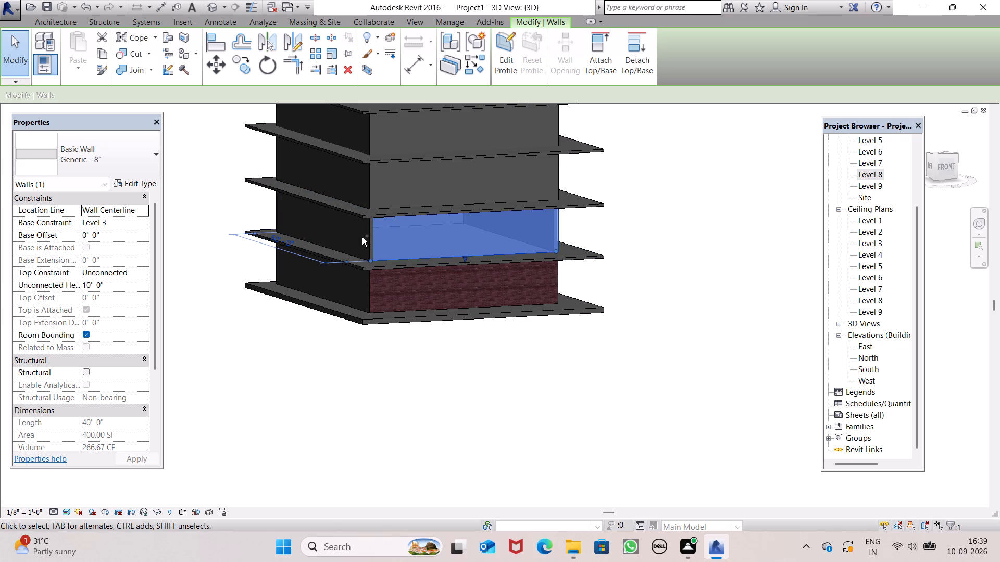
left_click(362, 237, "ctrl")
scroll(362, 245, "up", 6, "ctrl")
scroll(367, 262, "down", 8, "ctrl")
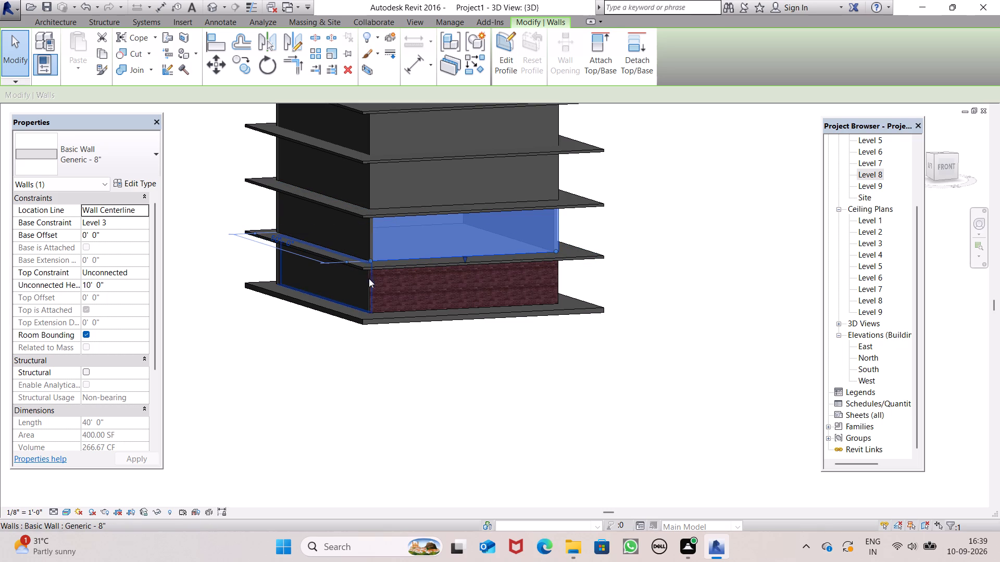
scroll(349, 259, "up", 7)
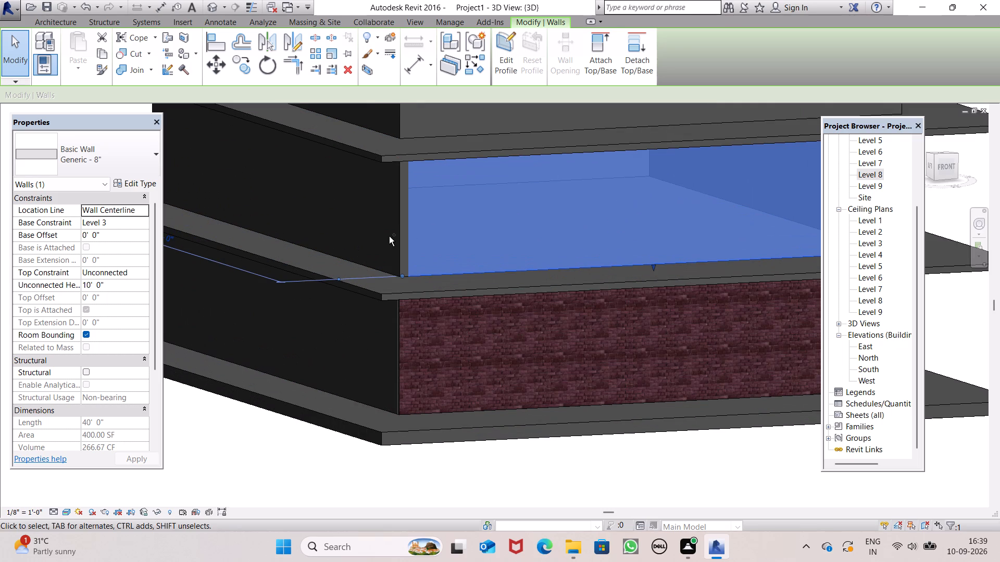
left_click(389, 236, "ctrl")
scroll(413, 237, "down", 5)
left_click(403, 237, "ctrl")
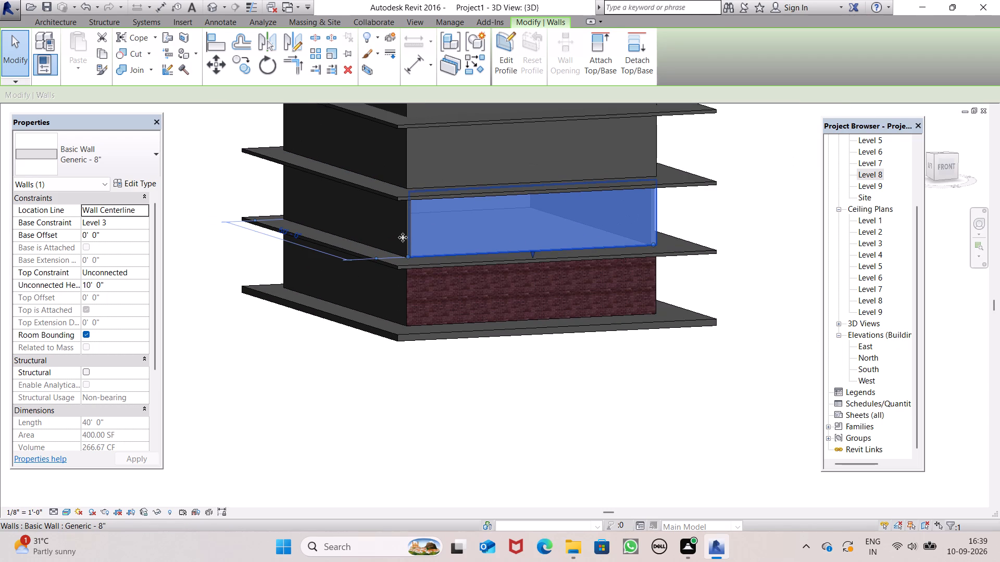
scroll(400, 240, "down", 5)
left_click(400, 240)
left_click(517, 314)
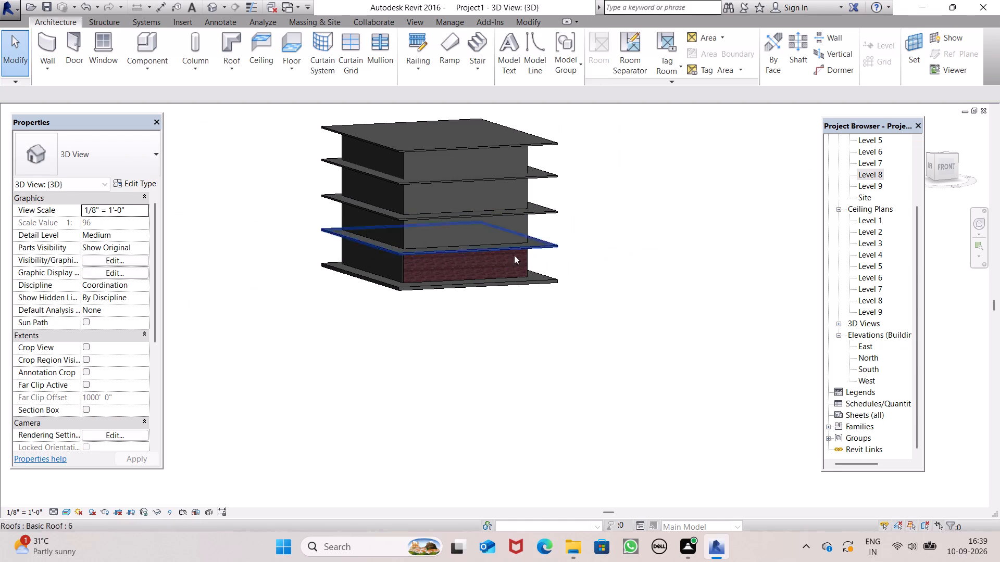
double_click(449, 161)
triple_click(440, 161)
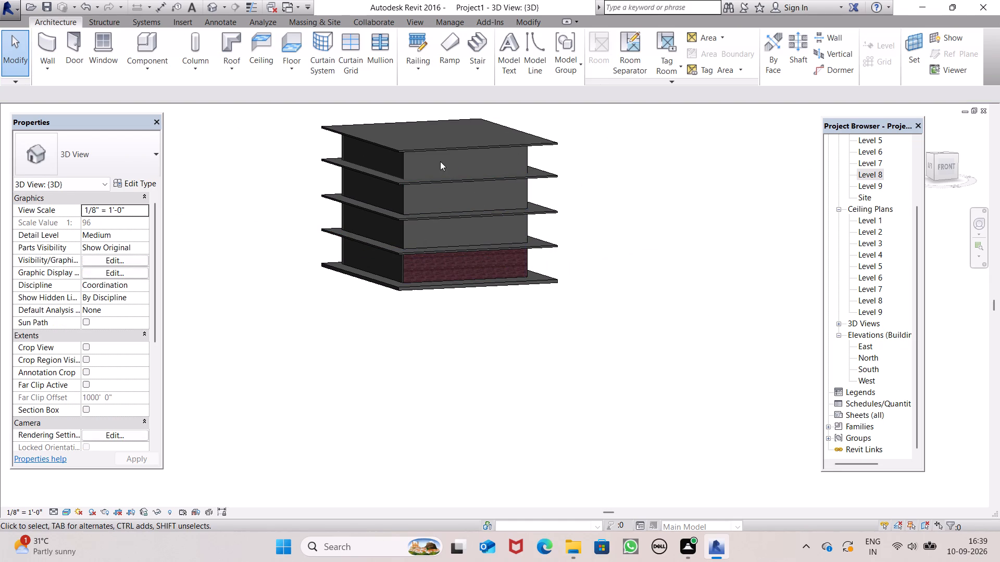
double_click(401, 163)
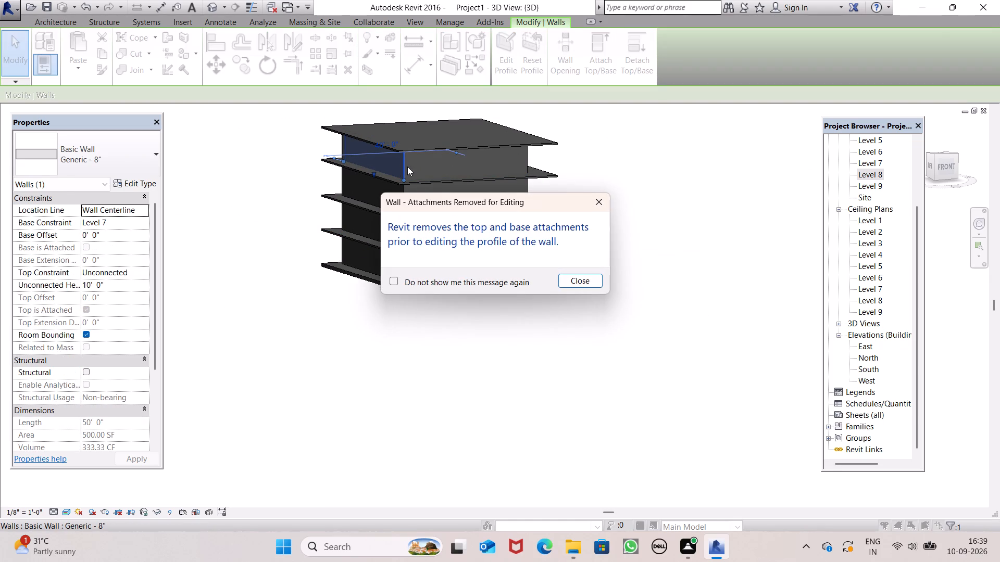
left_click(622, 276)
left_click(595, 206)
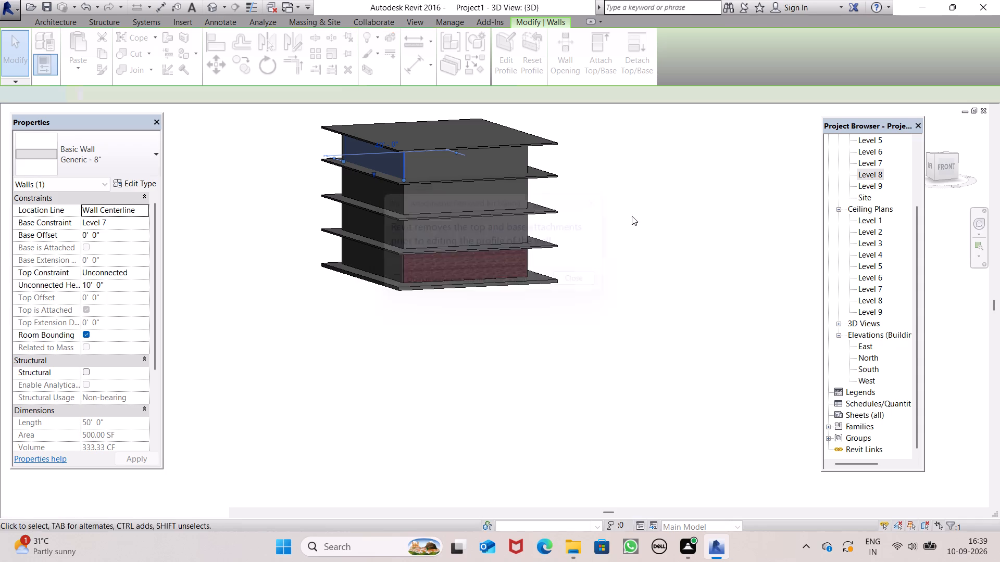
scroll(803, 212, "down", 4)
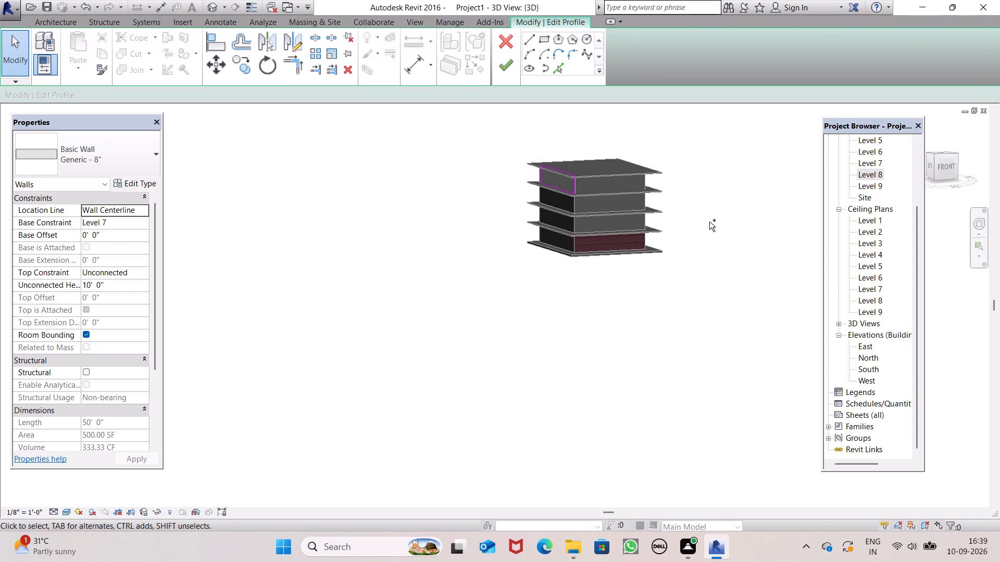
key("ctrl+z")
Change the ground-storey side wall to the left of the brick front wall to the basic wall type Generic - 4" Brick.
scroll(469, 270, "up", 7)
double_click(416, 203)
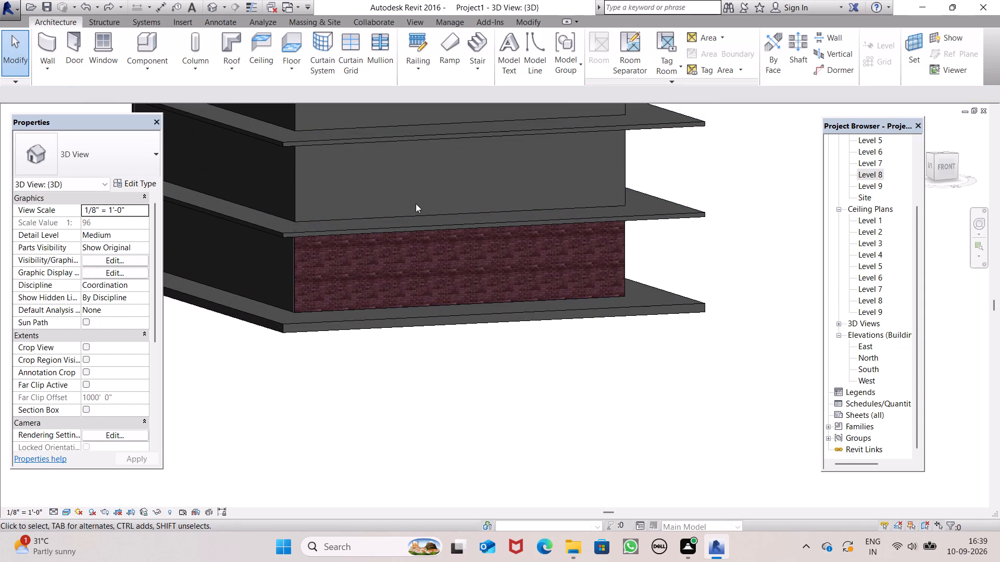
scroll(416, 212, "down", 4)
scroll(340, 263, "up", 5)
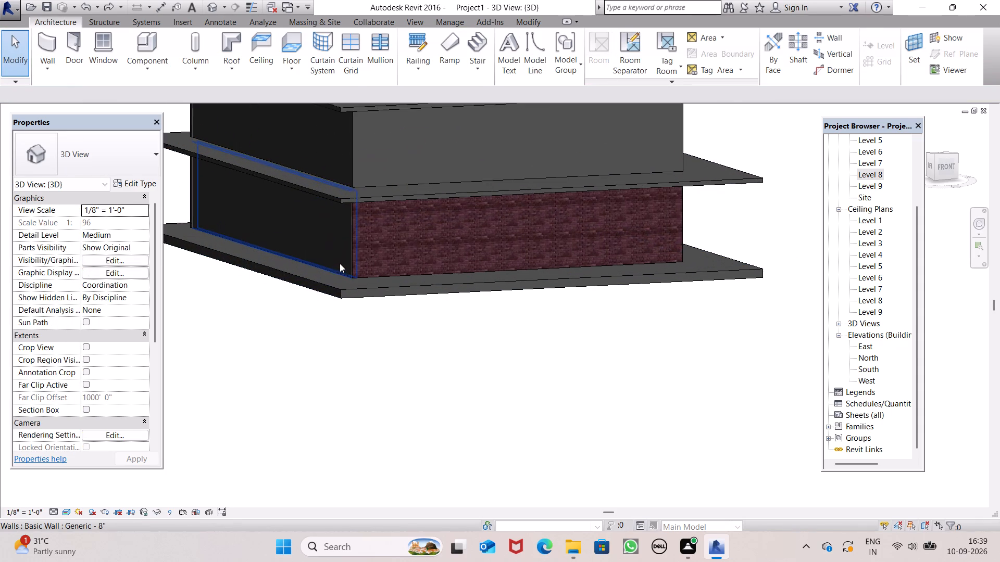
left_click(340, 263)
left_click(123, 163)
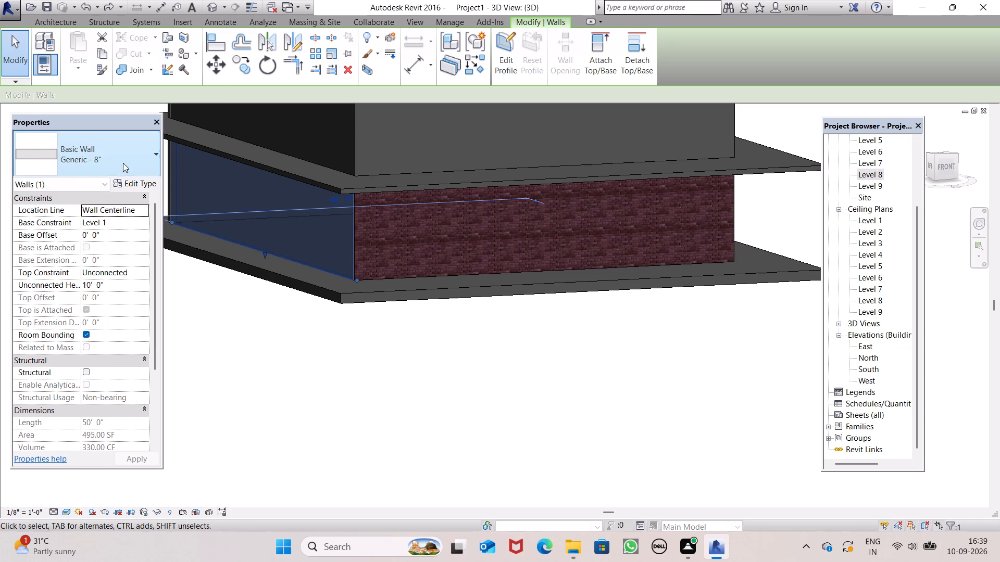
scroll(127, 366, "down", 1)
scroll(127, 366, "up", 1)
scroll(127, 366, "down", 2)
scroll(127, 366, "up", 9)
scroll(127, 361, "down", 1)
scroll(127, 361, "up", 5)
left_click(99, 419)
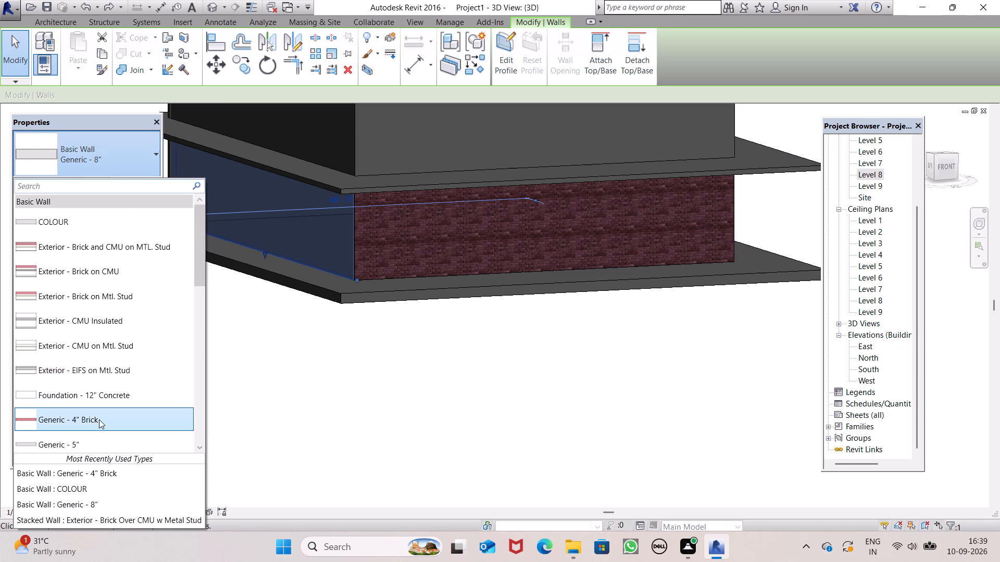
scroll(302, 363, "down", 3)
left_click(309, 367)
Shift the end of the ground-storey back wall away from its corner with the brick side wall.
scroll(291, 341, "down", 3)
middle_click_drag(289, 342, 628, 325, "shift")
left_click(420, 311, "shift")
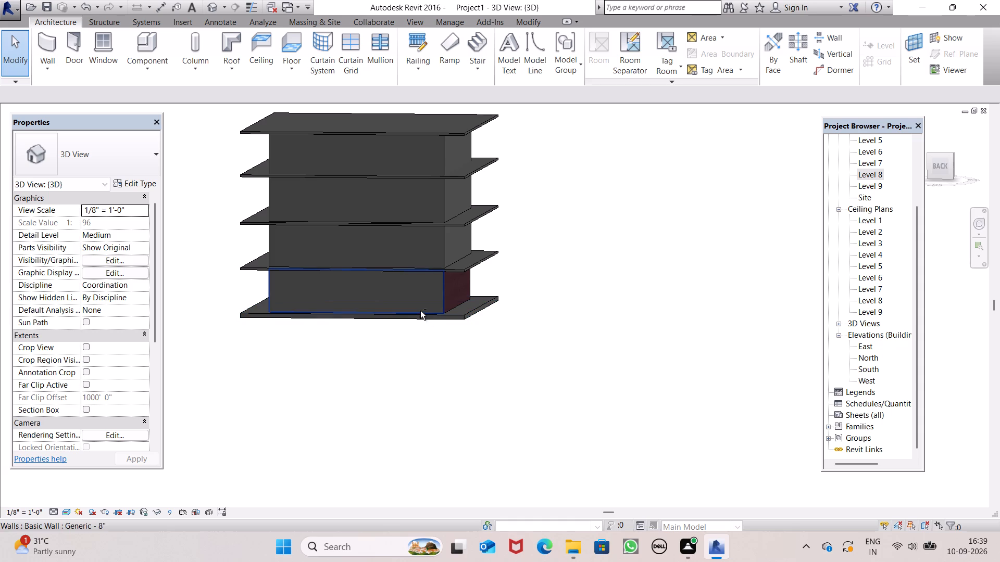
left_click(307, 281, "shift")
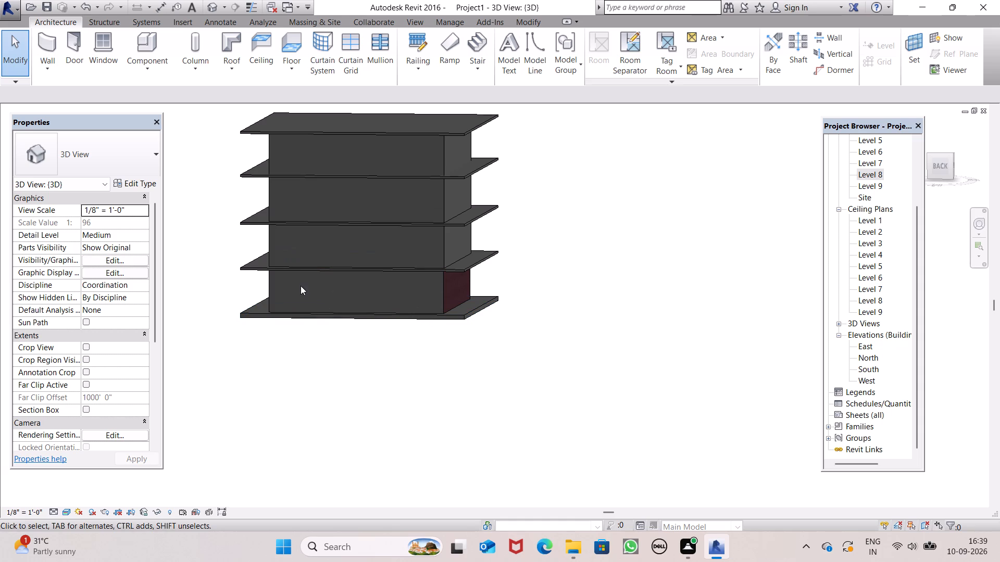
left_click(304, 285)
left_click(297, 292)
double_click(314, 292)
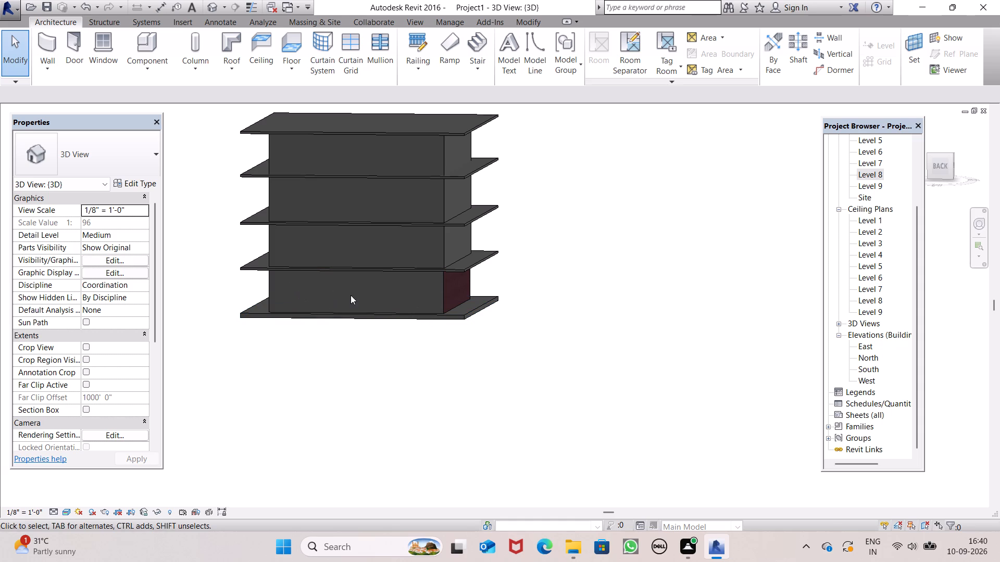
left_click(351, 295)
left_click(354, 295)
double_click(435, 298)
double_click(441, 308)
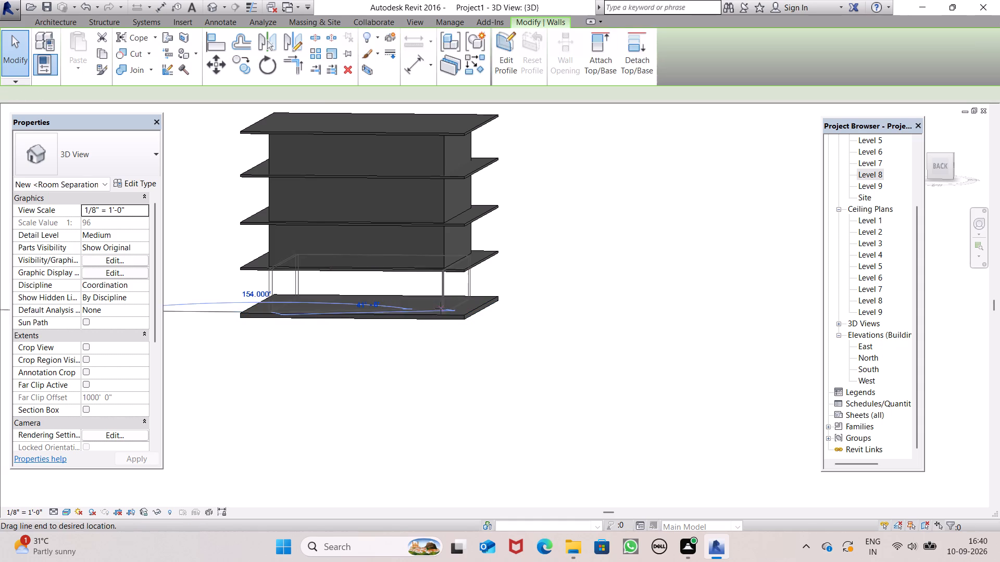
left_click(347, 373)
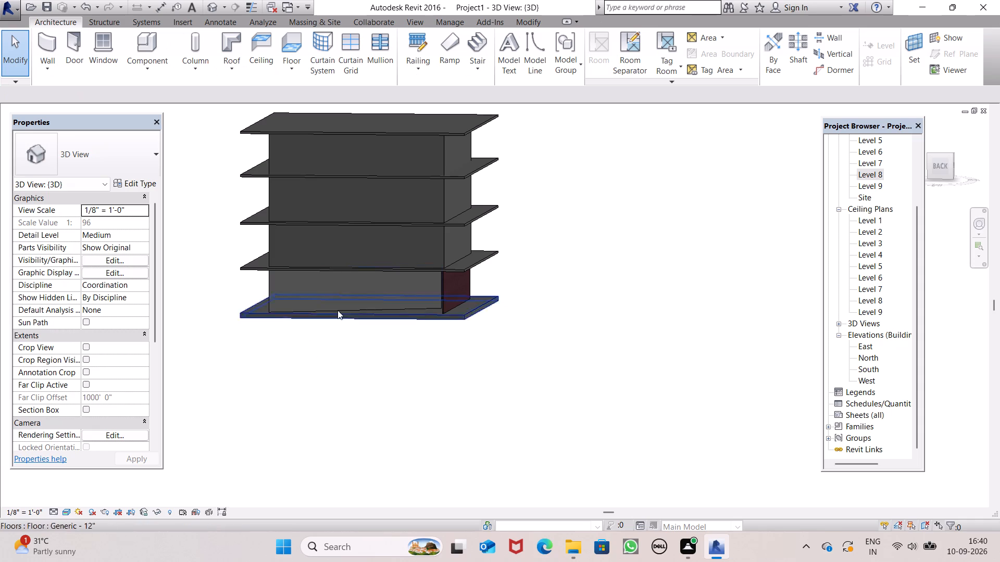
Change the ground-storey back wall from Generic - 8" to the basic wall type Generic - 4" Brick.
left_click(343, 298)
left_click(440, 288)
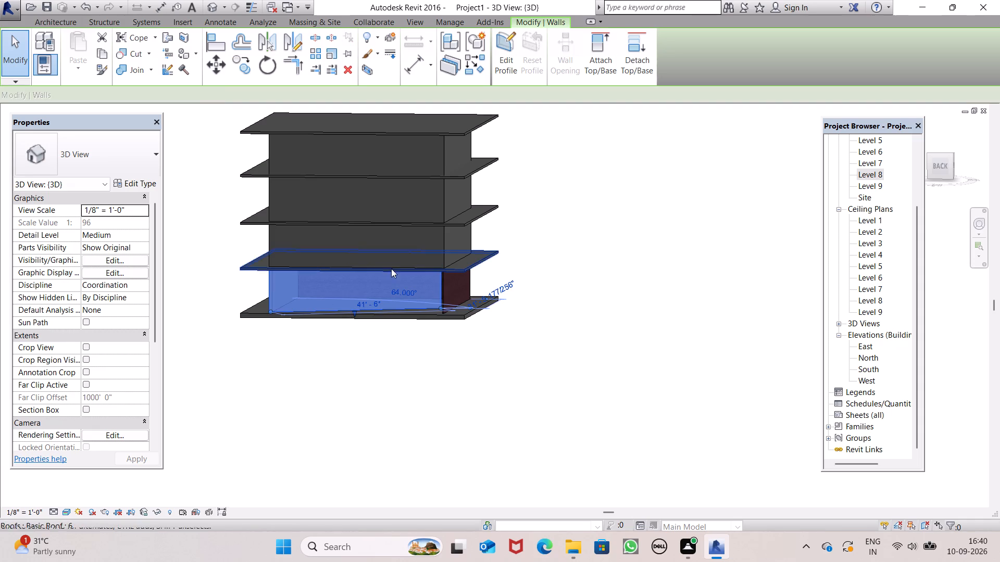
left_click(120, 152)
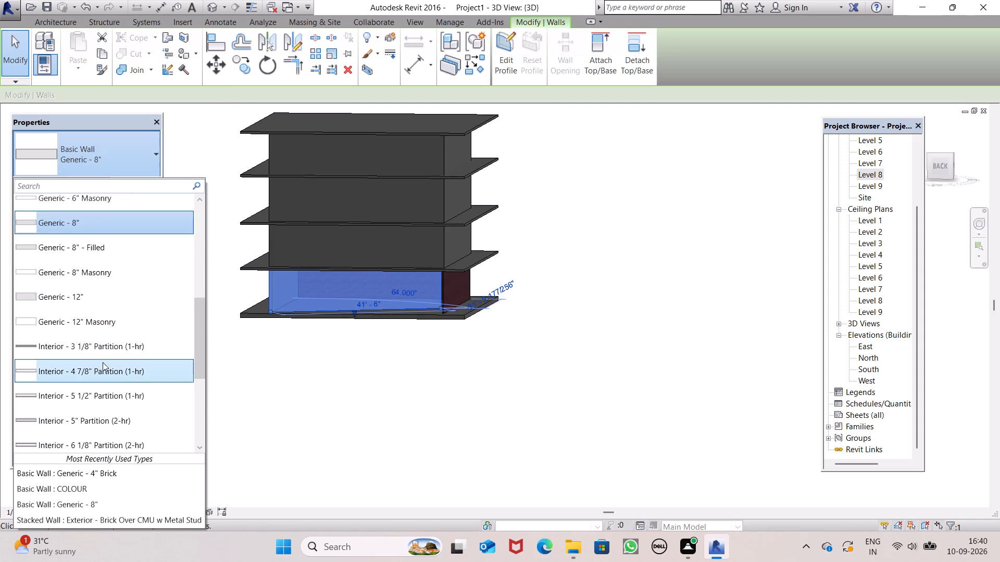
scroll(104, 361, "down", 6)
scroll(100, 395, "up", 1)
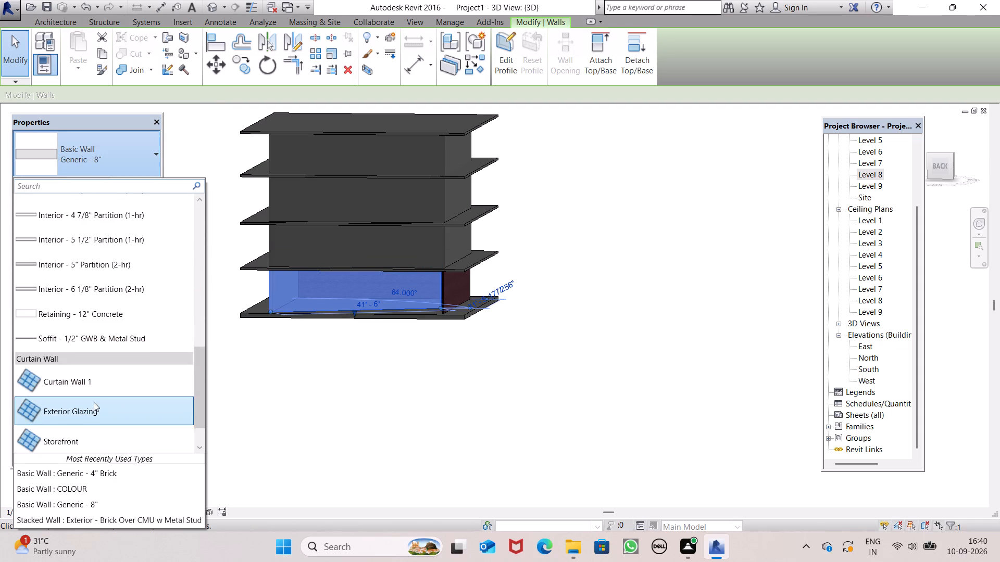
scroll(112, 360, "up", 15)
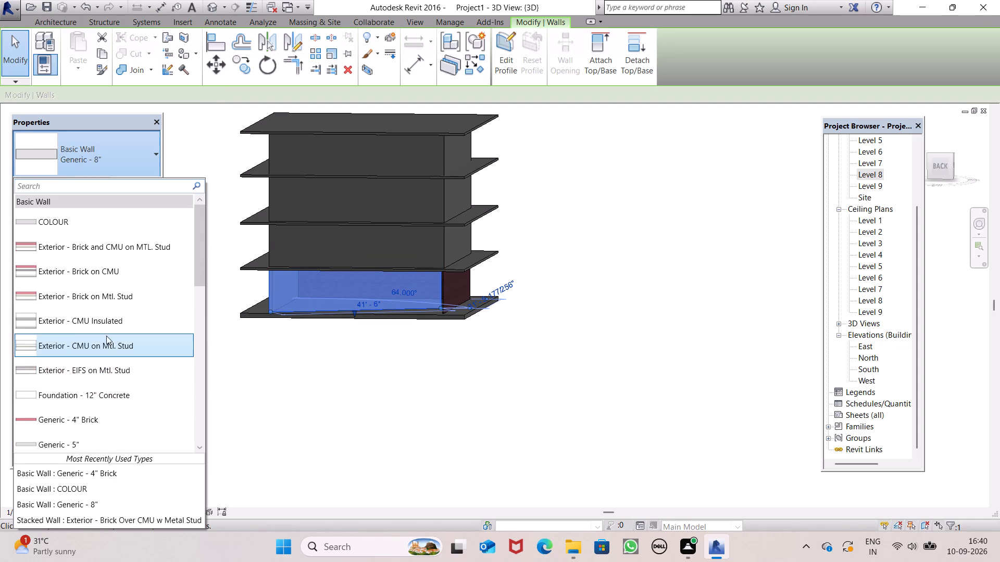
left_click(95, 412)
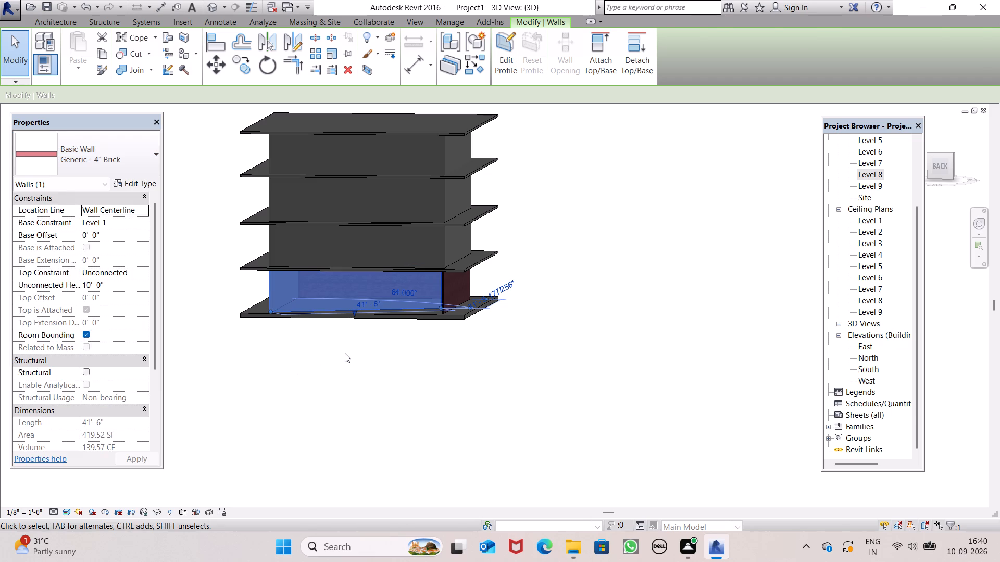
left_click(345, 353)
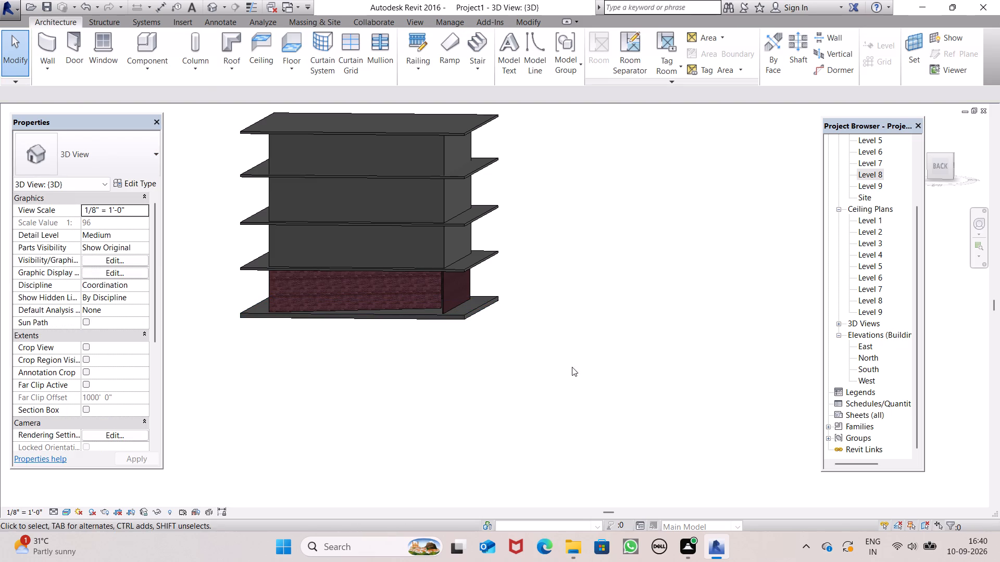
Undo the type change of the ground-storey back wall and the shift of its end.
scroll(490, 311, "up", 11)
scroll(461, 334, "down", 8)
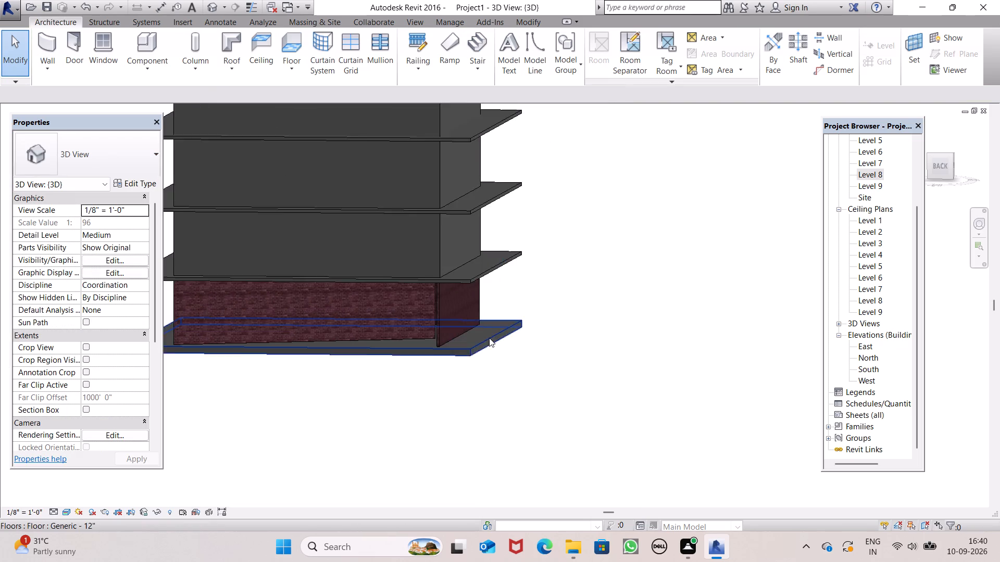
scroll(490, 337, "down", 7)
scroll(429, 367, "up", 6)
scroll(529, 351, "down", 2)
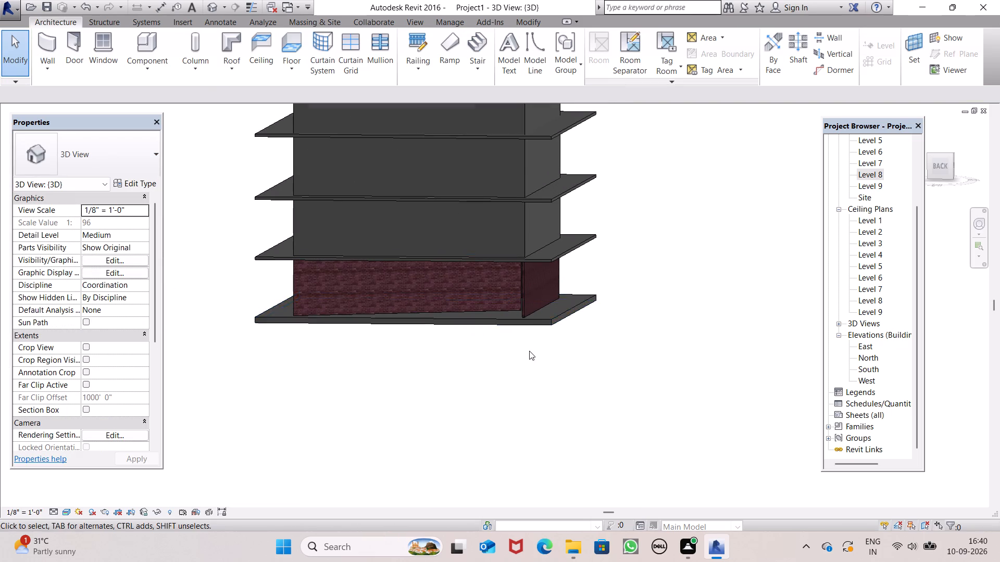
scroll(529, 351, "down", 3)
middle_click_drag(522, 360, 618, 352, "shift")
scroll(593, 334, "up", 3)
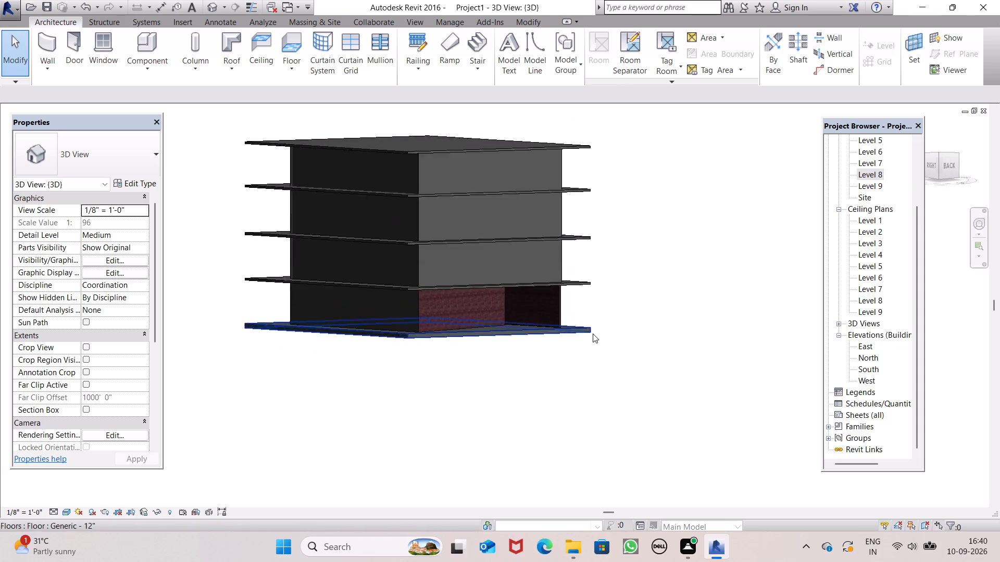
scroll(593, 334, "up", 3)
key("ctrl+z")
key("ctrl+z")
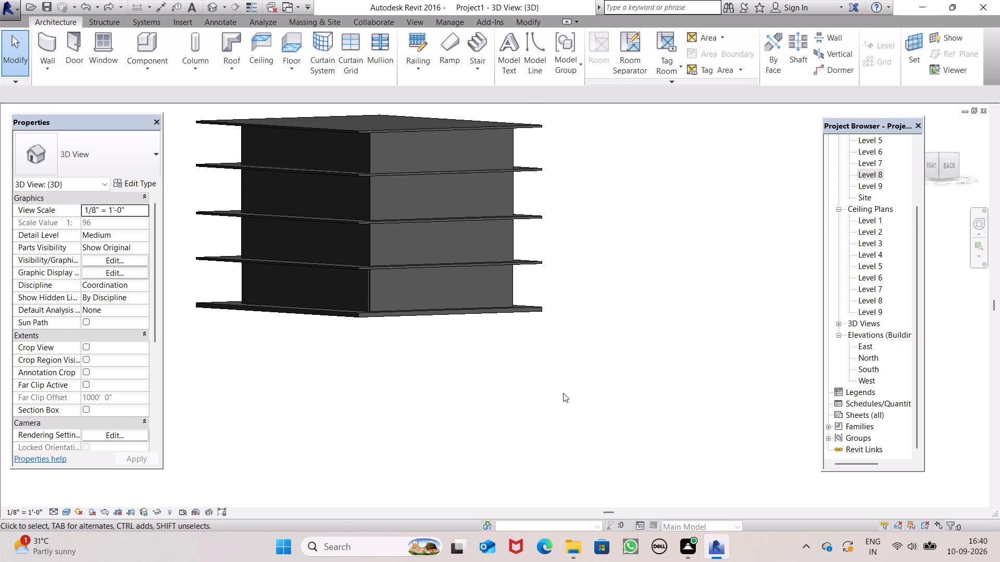
Change the back walls of the two lowest storeys and the right-face walls of the second and third storeys to Generic - 4" Brick.
scroll(528, 321, "up", 5)
middle_click_drag(491, 322, 433, 372)
scroll(472, 375, "up", 1)
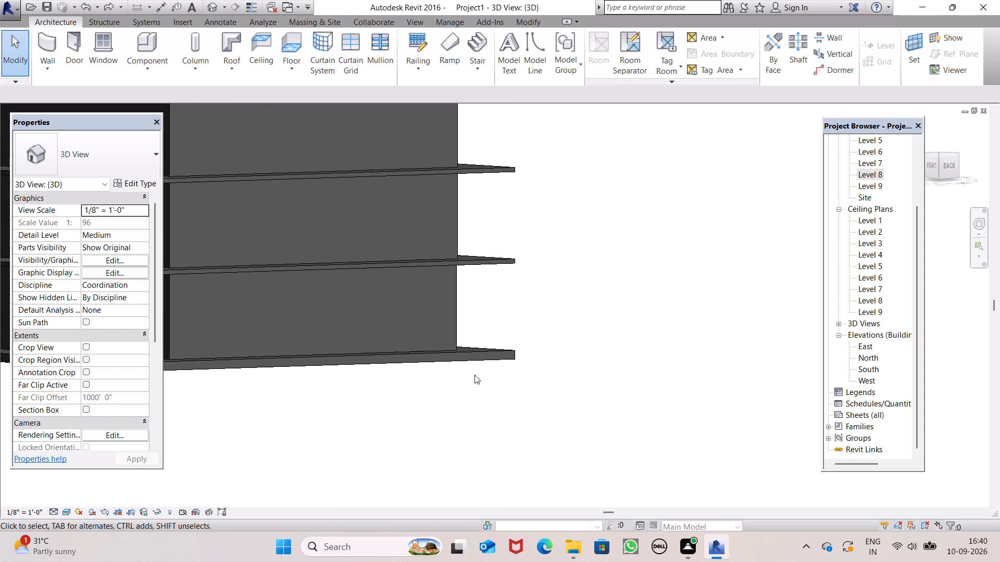
middle_click_drag(475, 375, 396, 374, "shift")
left_click(254, 318)
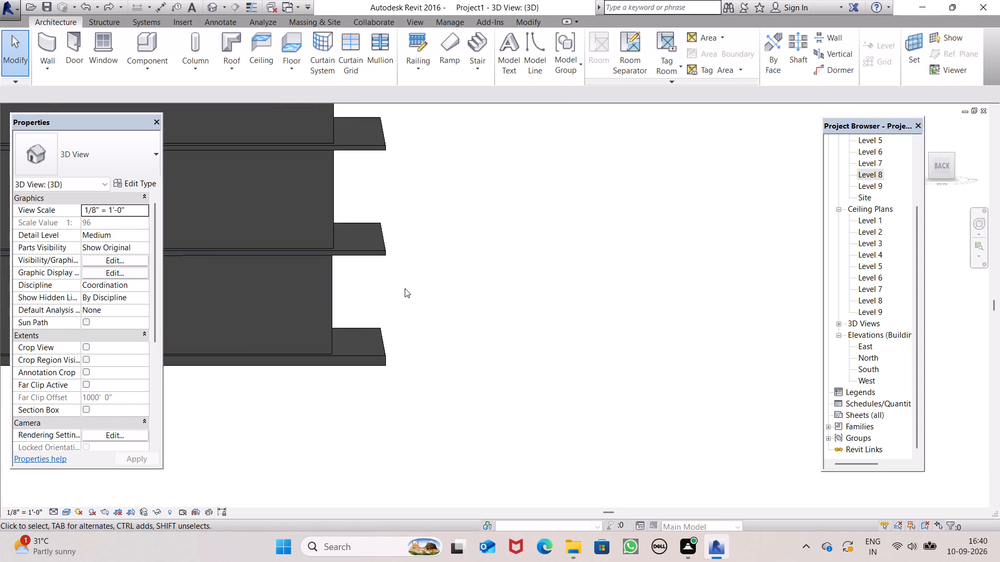
scroll(431, 276, "down", 2)
left_click(354, 280)
scroll(378, 251, "down", 8)
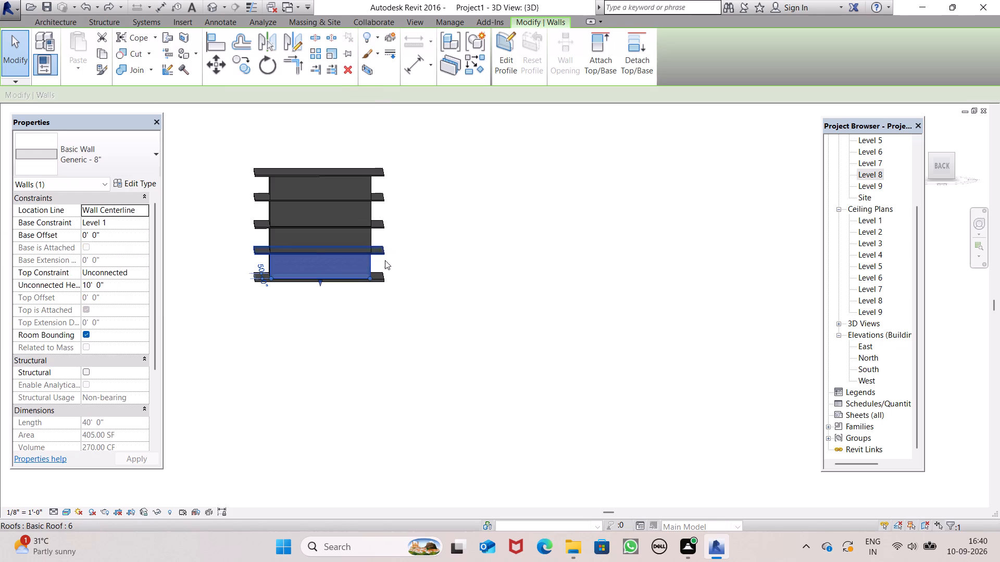
scroll(330, 225, "up", 3)
scroll(385, 247, "up", 5, "shift")
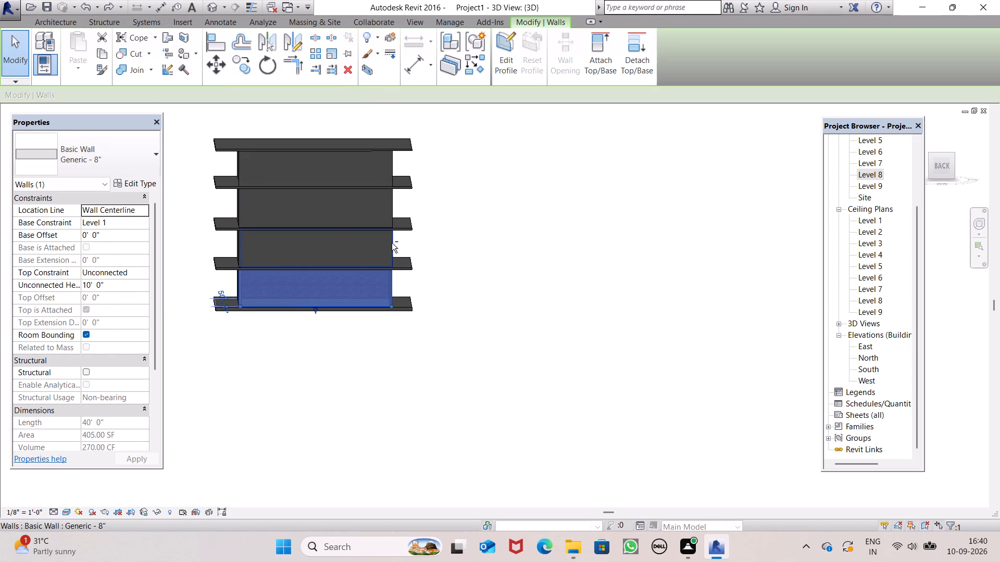
left_click(392, 242, "shift")
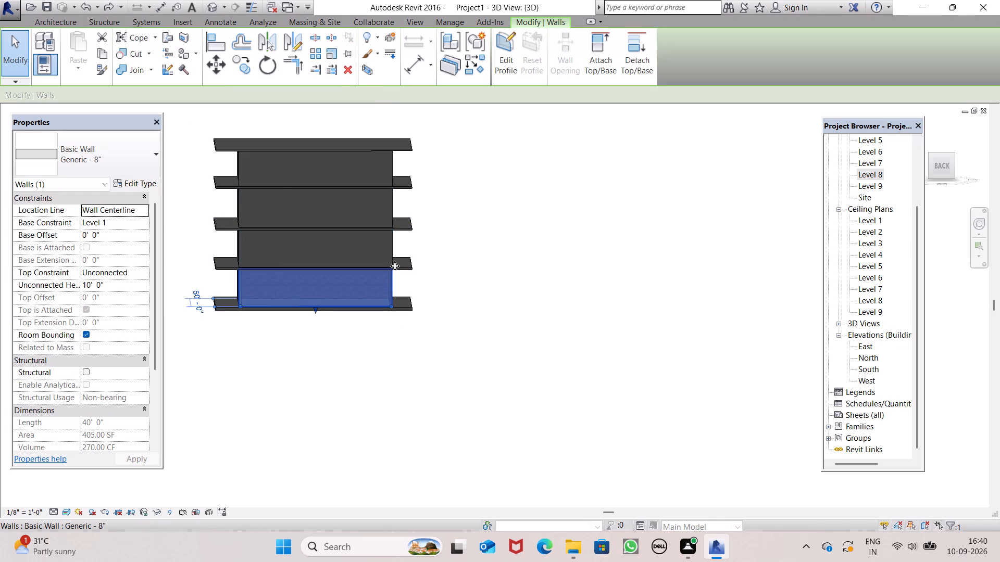
scroll(395, 266, "up", 5)
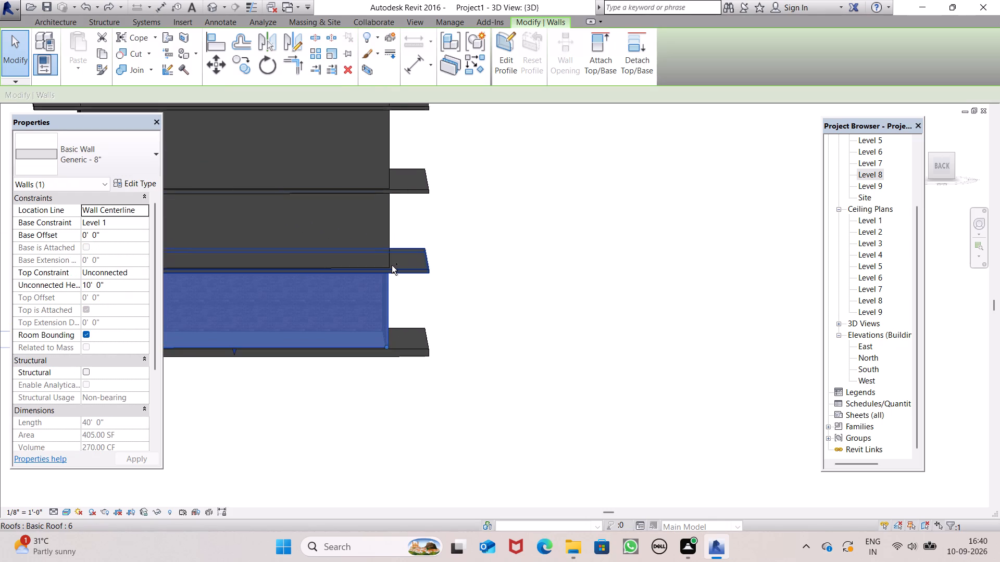
left_click(386, 224, "ctrl")
scroll(421, 234, "down", 5, "ctrl")
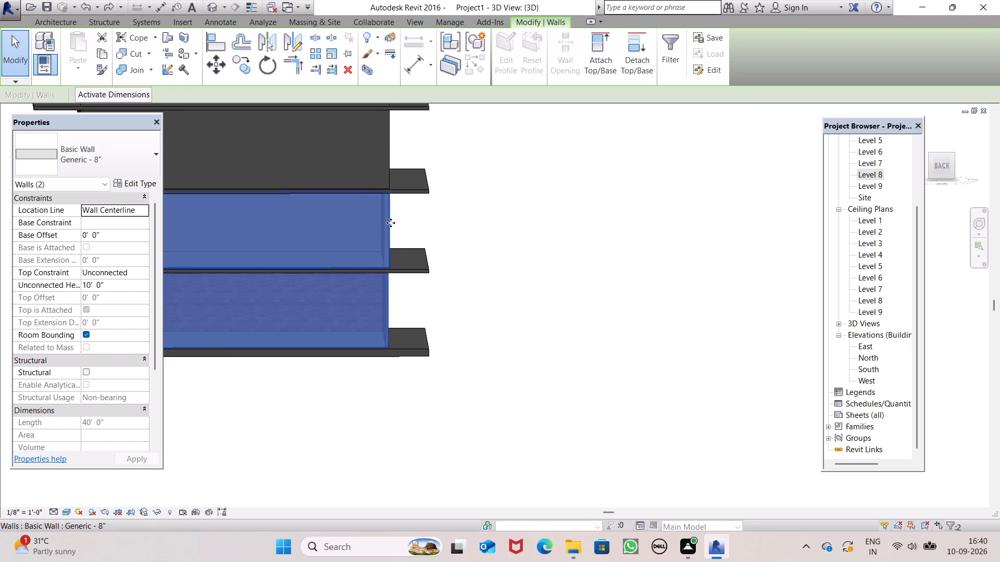
scroll(392, 232, "down", 4, "ctrl")
scroll(471, 213, "down", 1)
scroll(560, 199, "down", 7)
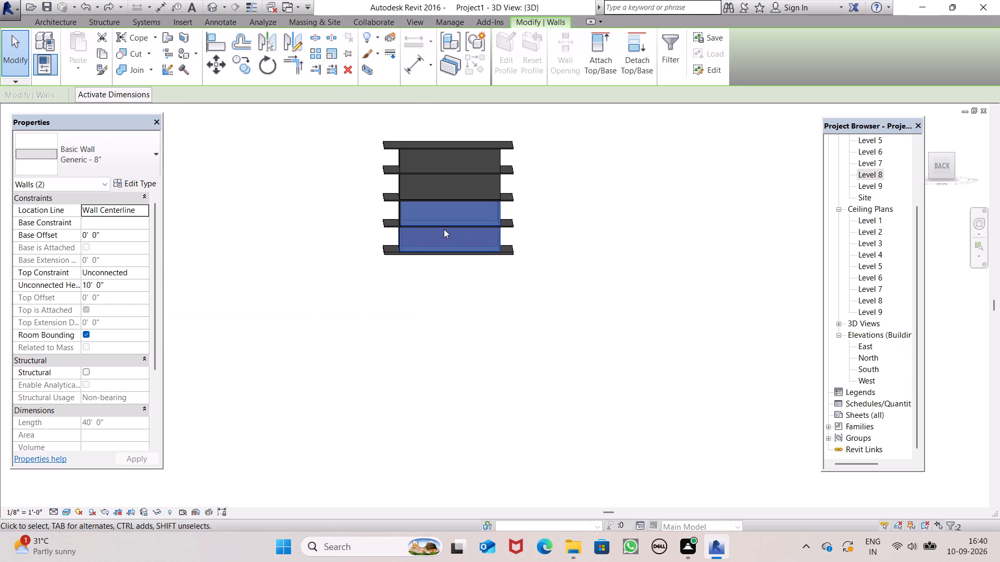
scroll(391, 213, "up", 8)
left_click(410, 167, "ctrl")
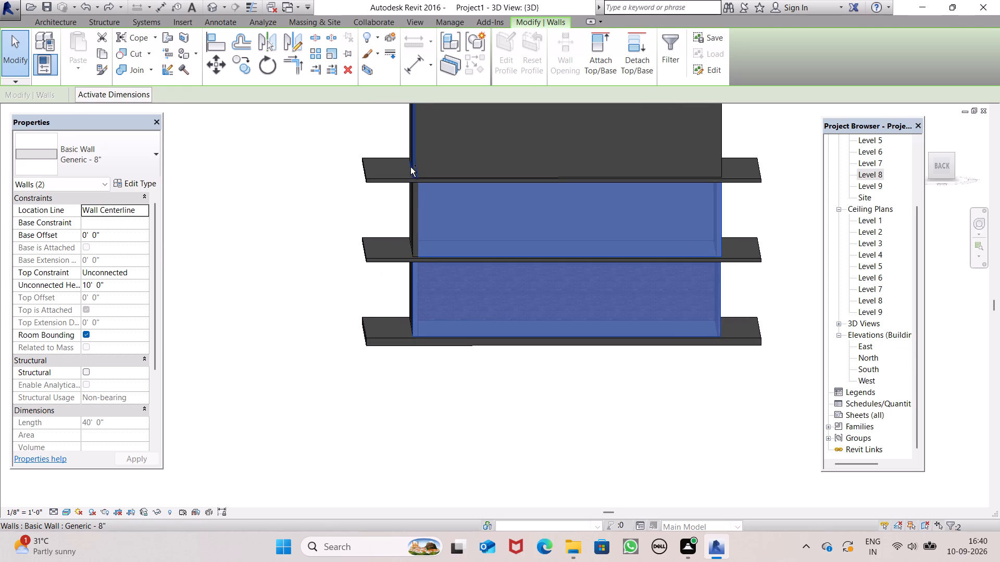
left_click(414, 225, "ctrl")
middle_click_drag(438, 310, 494, 324, "ctrl")
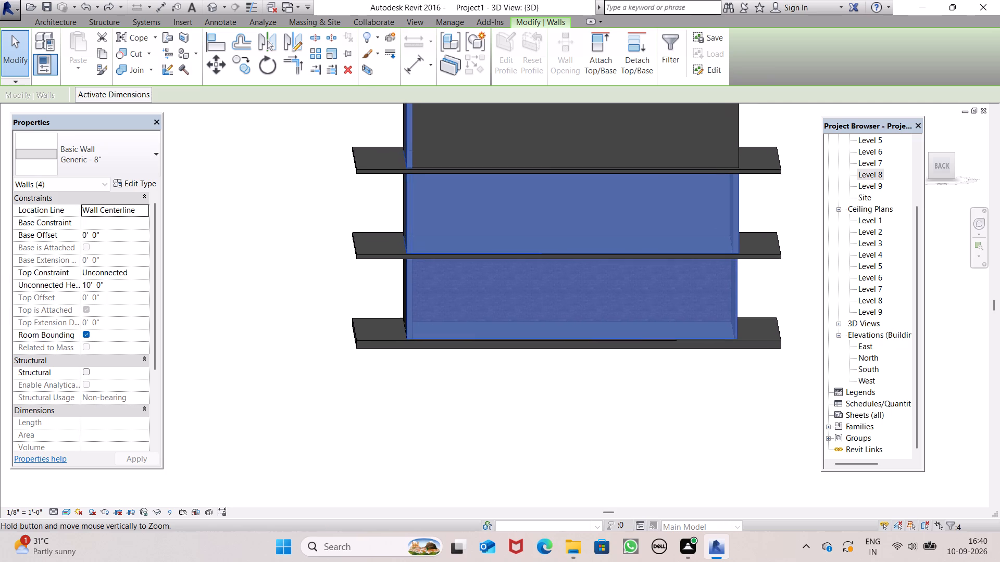
middle_click_drag(494, 324, 493, 327, "ctrl")
scroll(421, 333, "up", 7, "ctrl")
scroll(398, 311, "up", 8)
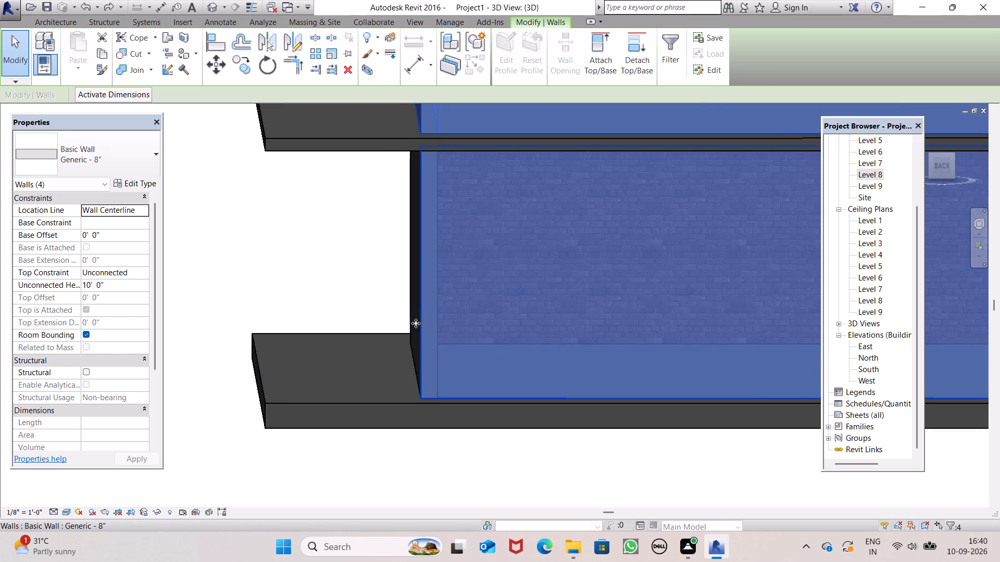
left_click(420, 325, "ctrl")
scroll(413, 315, "down", 6)
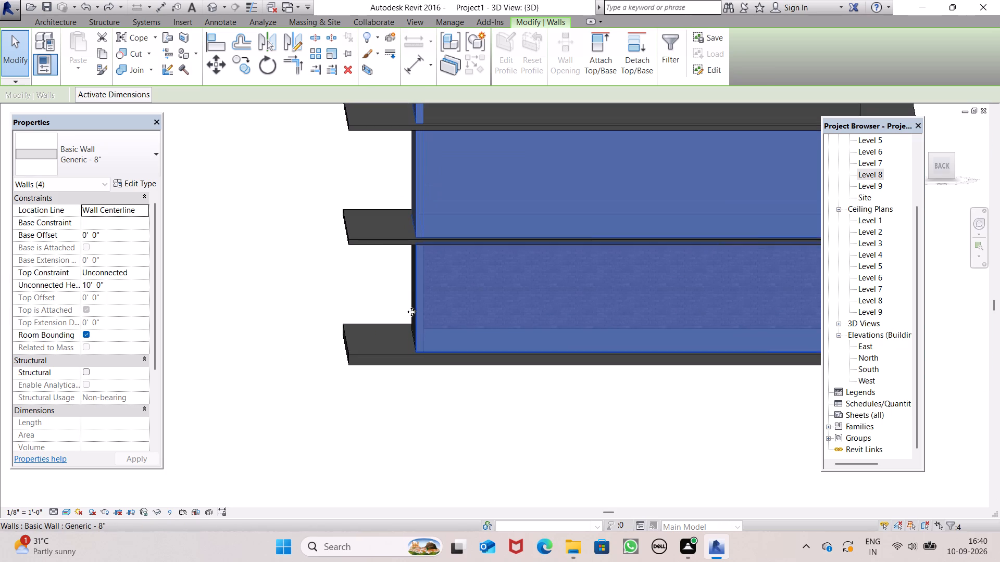
left_click(134, 160)
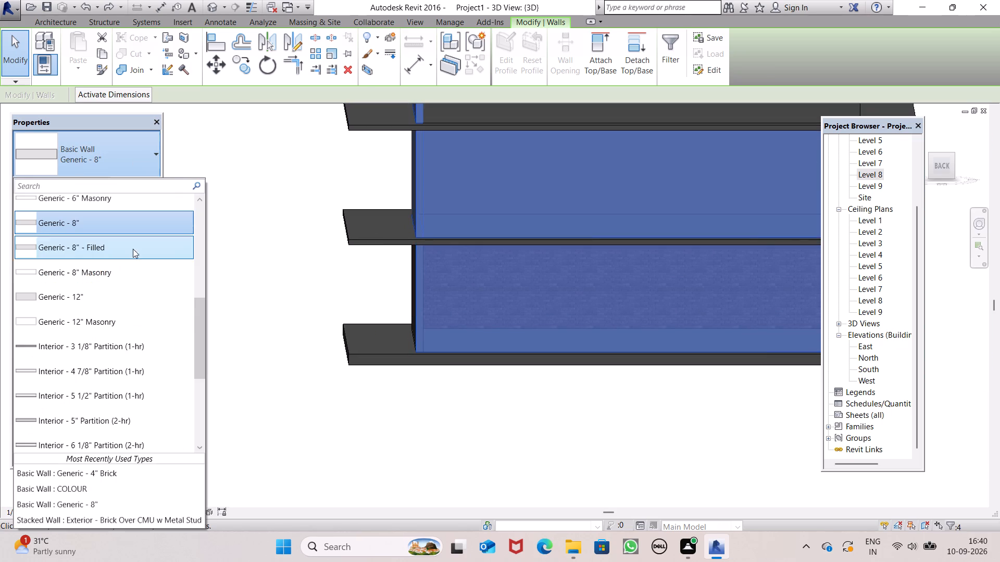
scroll(123, 347, "up", 5)
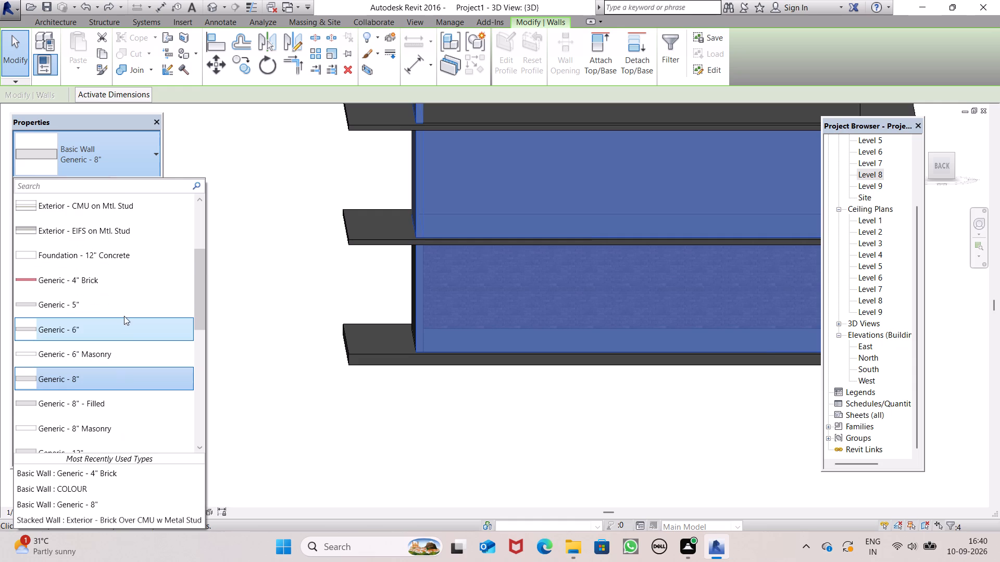
left_click(130, 287)
left_click(222, 347)
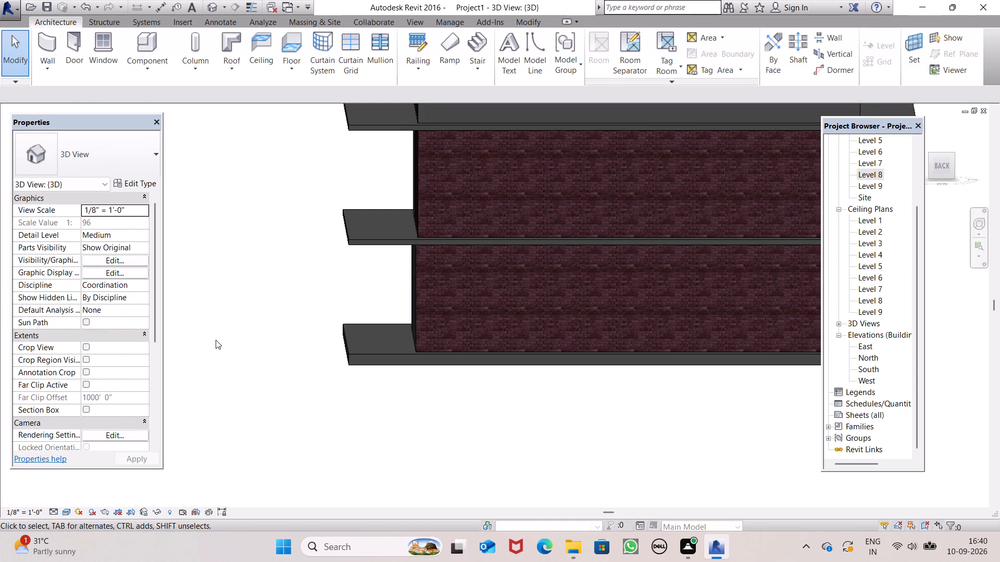
Change the left-face and front walls of the three upper storeys to the basic wall type Generic - 4" Brick.
scroll(216, 340, "up", 1)
scroll(216, 340, "down", 5)
scroll(393, 383, "down", 2)
scroll(393, 386, "up", 1)
middle_click_drag(442, 412, 330, 427, "shift")
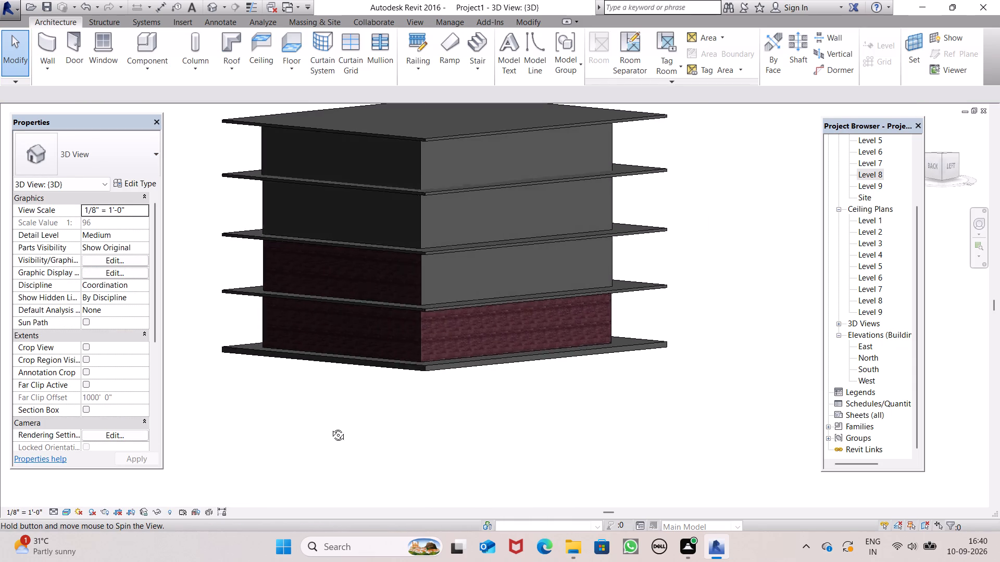
middle_click_drag(330, 427, 80, 425, "shift")
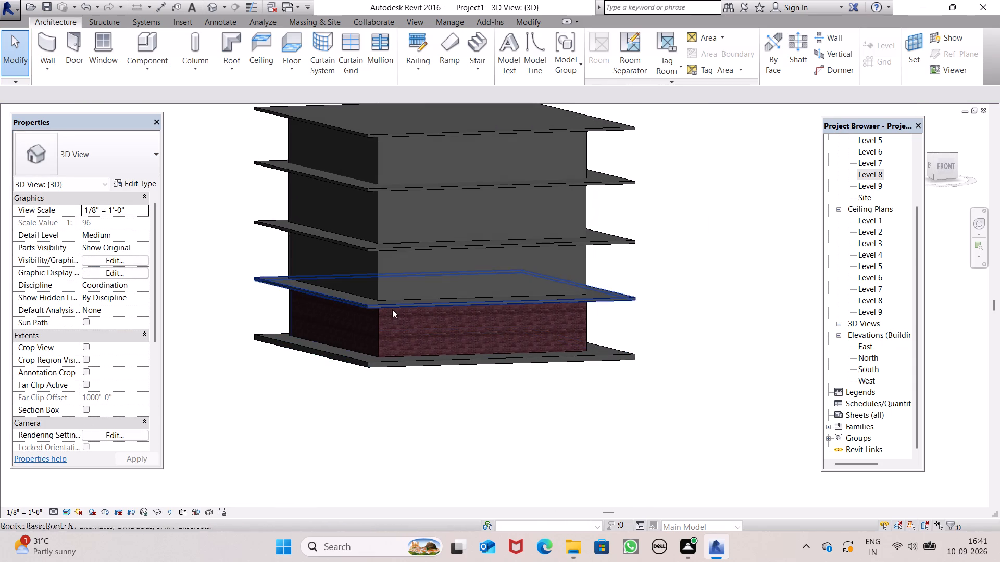
scroll(403, 285, "up", 2)
scroll(280, 291, "down", 4, "shift")
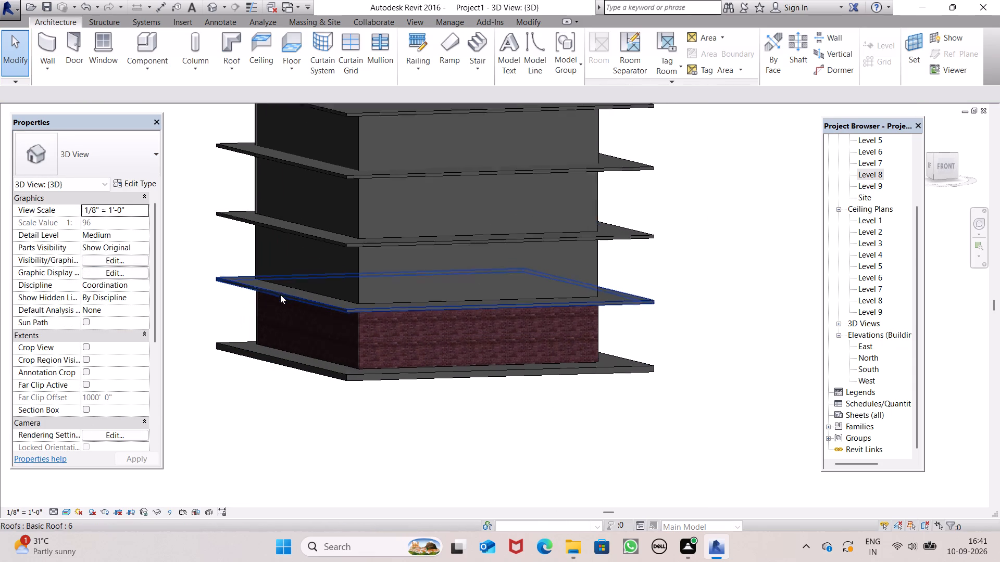
scroll(280, 295, "down", 1, "shift")
left_click(362, 290, "shift")
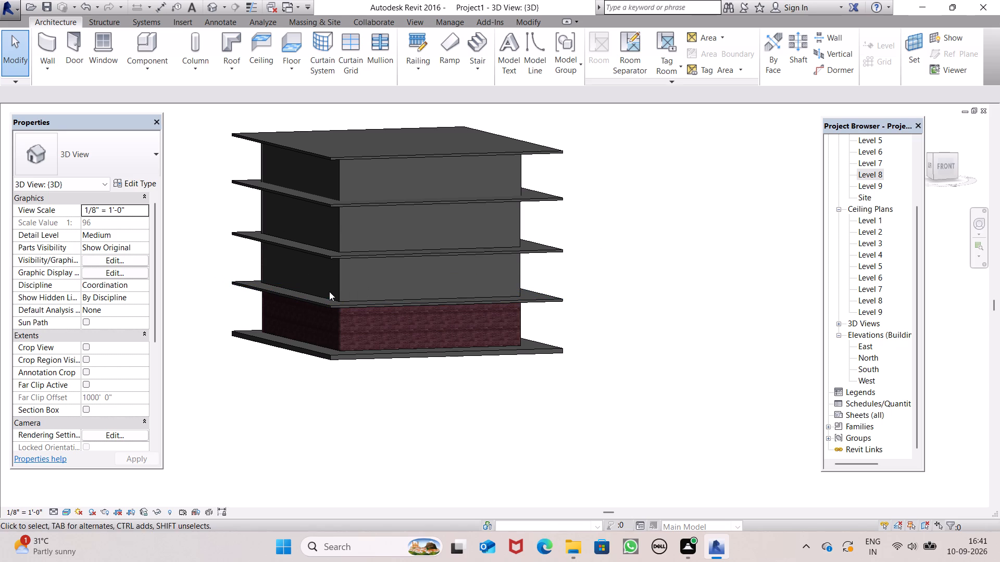
left_click(338, 287, "ctrl")
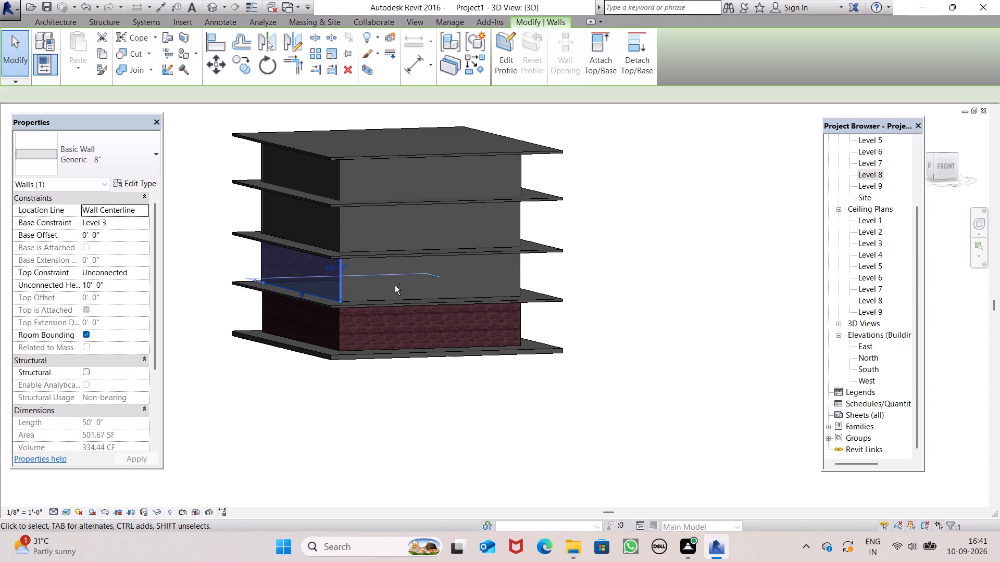
left_click(341, 227, "ctrl")
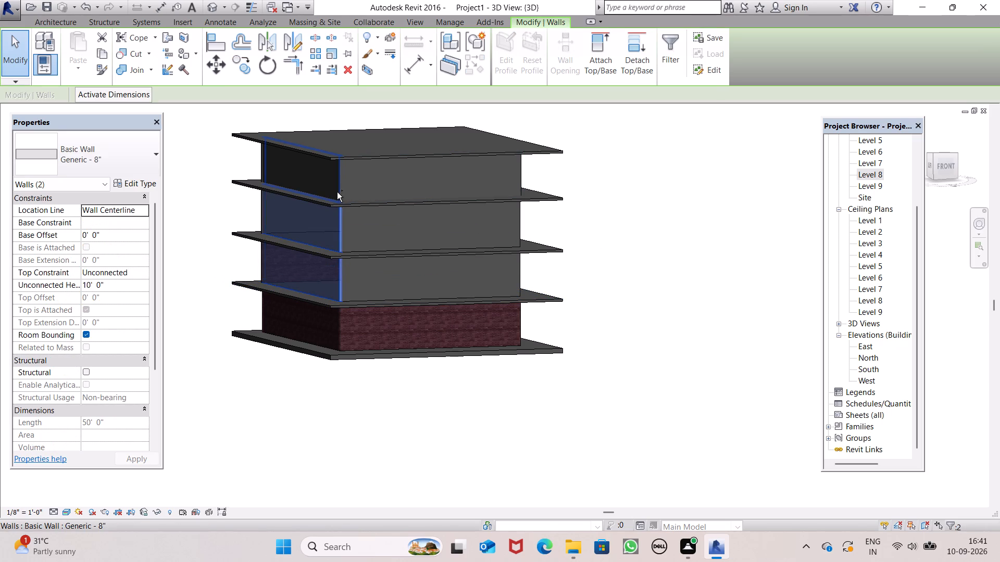
left_click(337, 191, "ctrl")
scroll(498, 163, "up", 6, "ctrl")
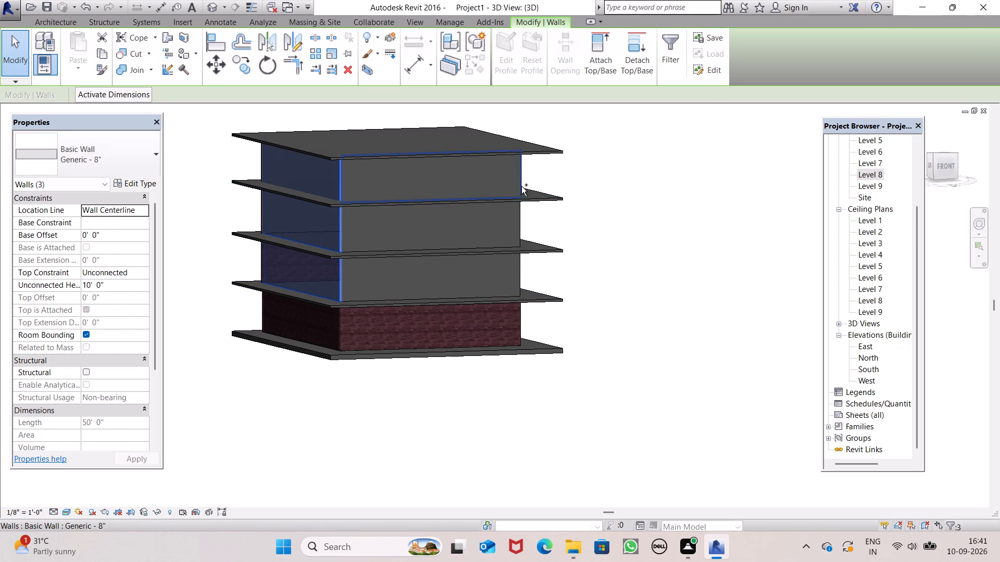
left_click(521, 186, "ctrl")
left_click(521, 227, "ctrl")
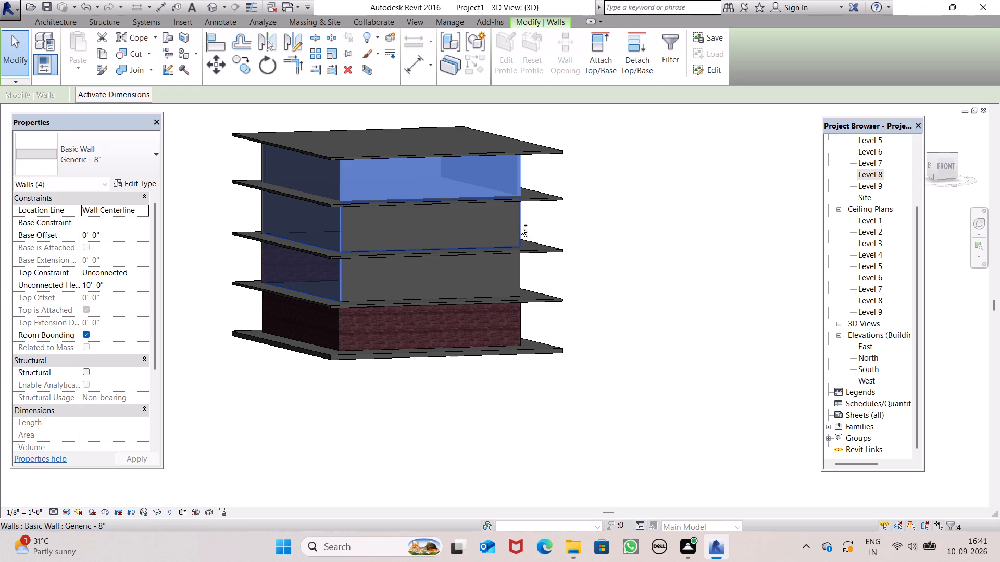
left_click(520, 280, "ctrl")
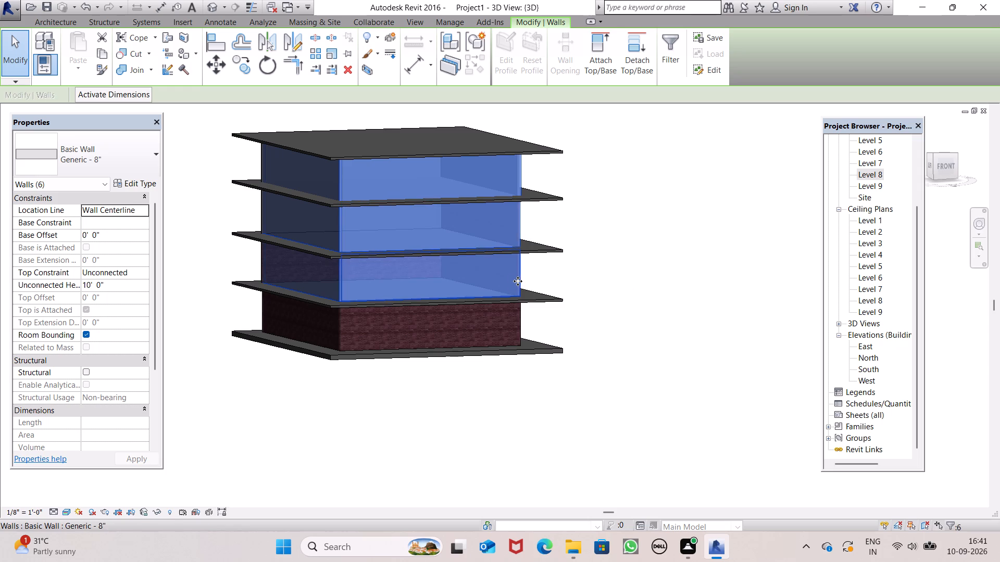
left_click(161, 156)
left_click(157, 155)
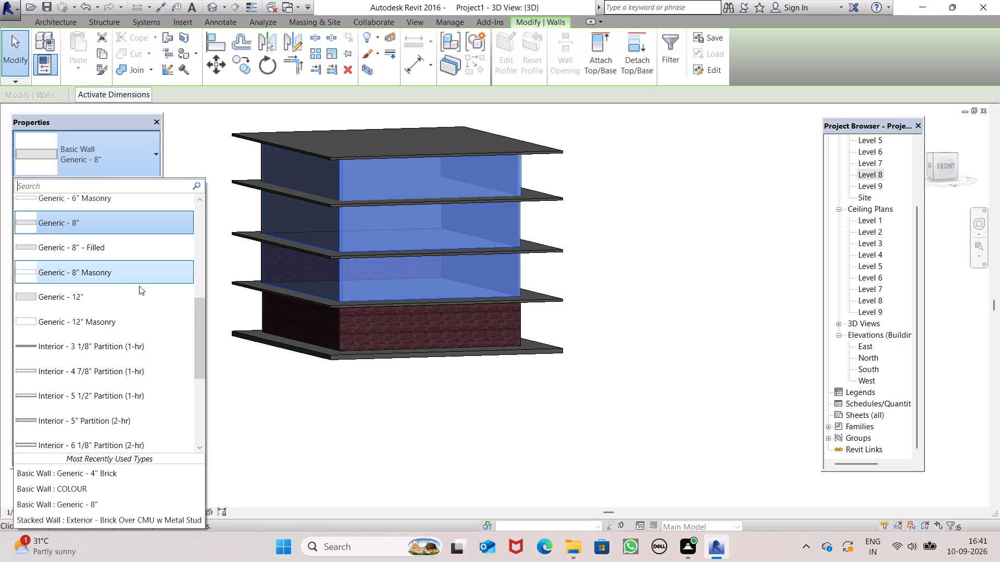
scroll(119, 350, "down", 3)
scroll(117, 346, "up", 6)
scroll(102, 277, "up", 1)
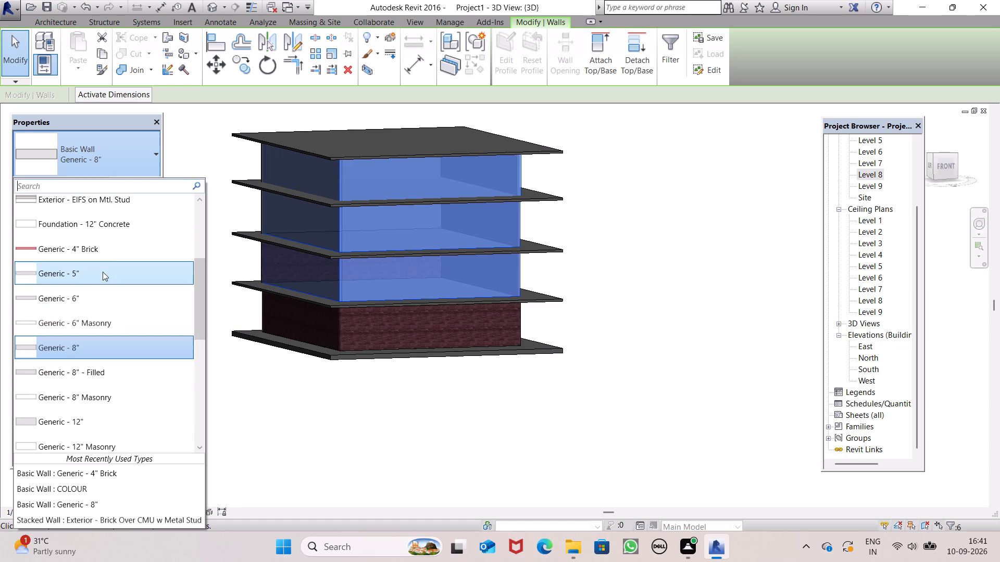
left_click(114, 257)
left_click(240, 394)
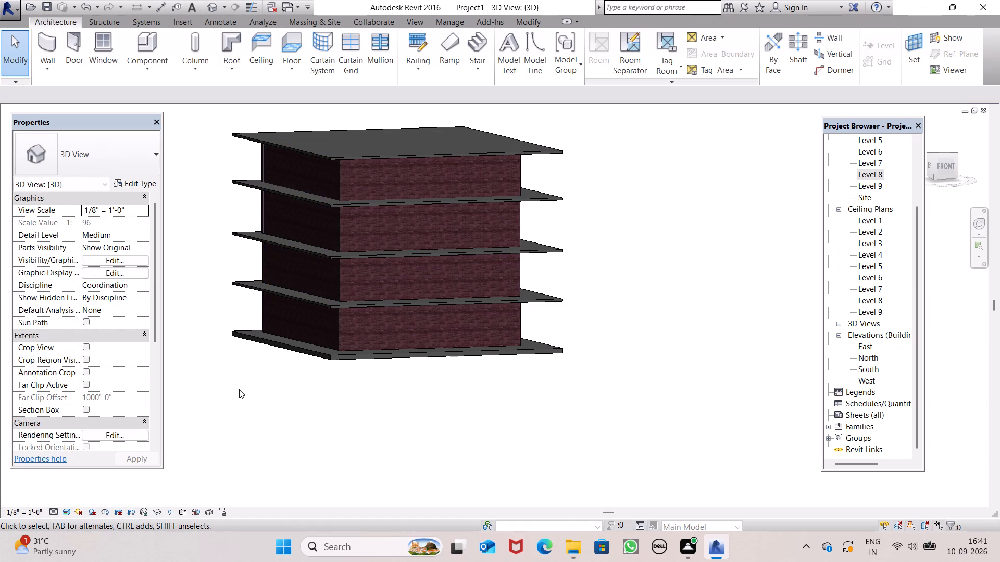
Change the right-face walls of the top and ground storeys to the basic wall type Generic - 4" Brick.
middle_click_drag(445, 378, 444, 376)
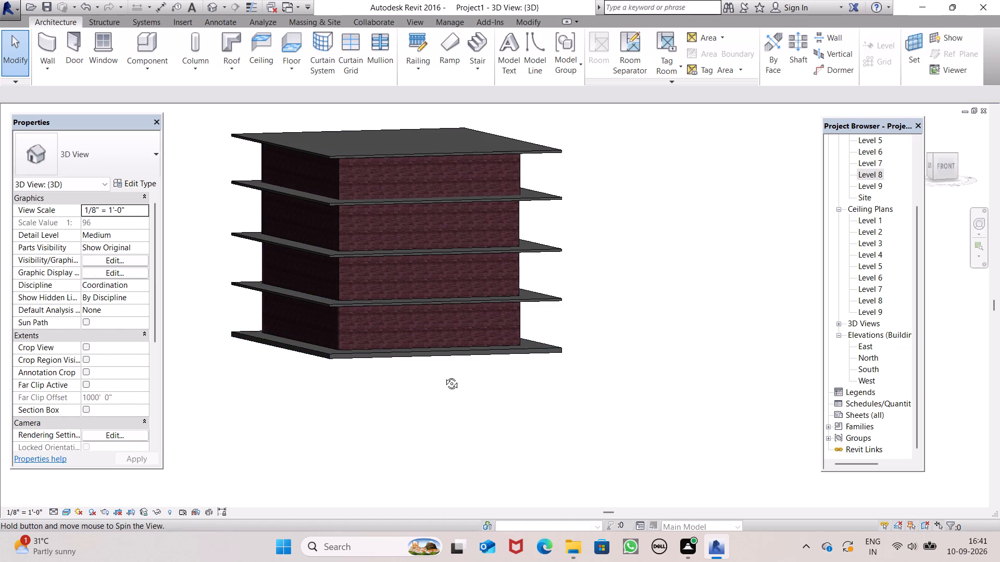
middle_click_drag(444, 376, 195, 387)
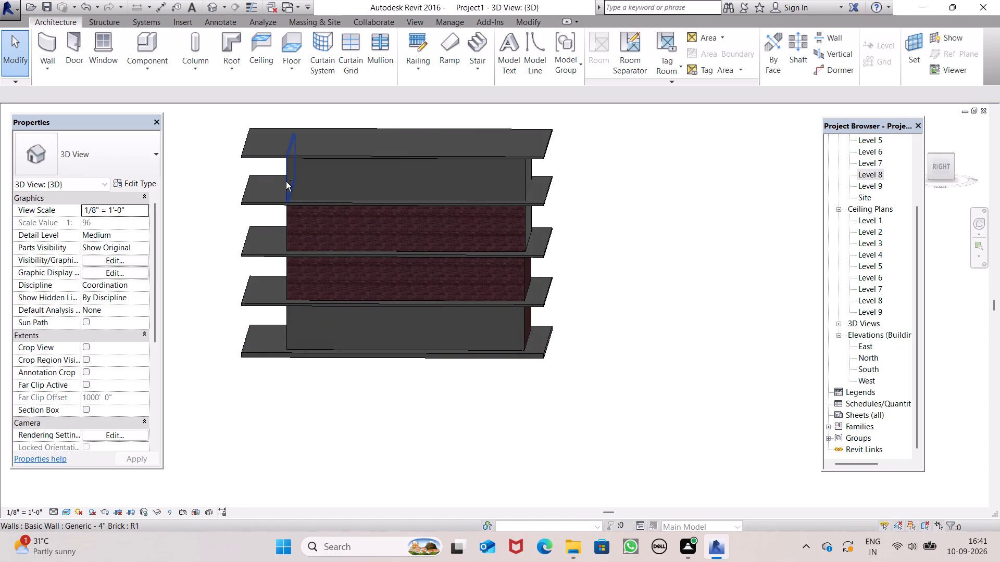
left_click(310, 185)
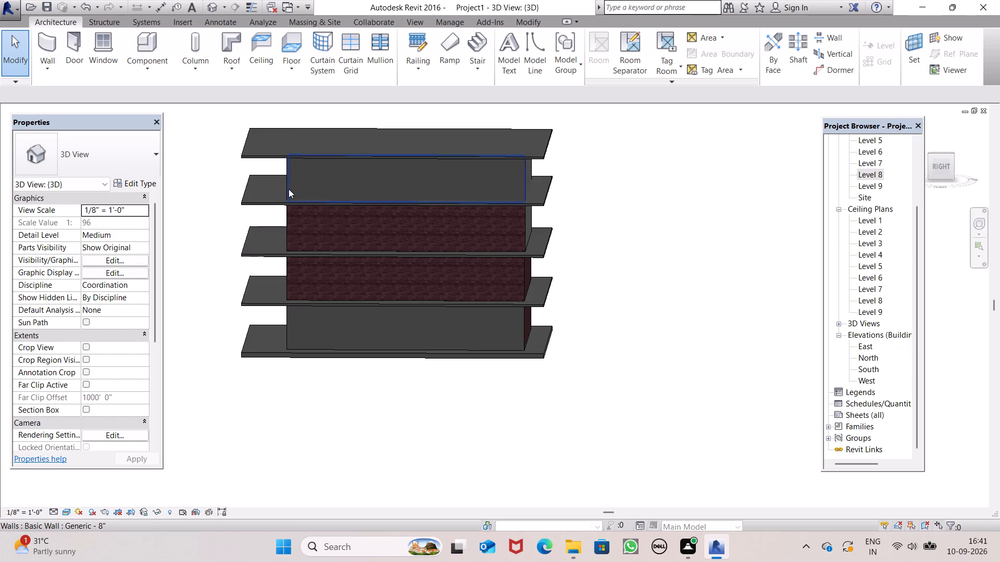
left_click(289, 189)
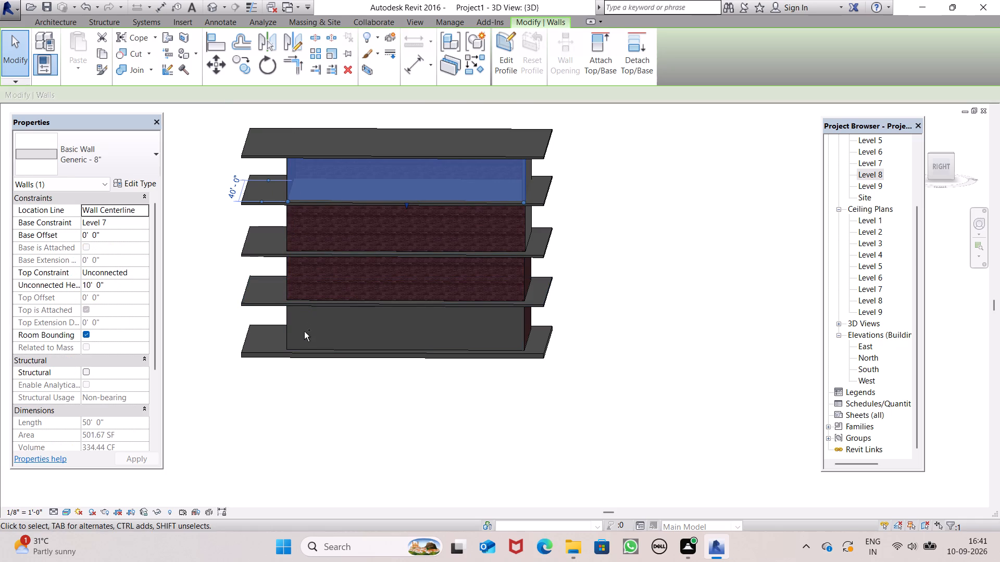
left_click(285, 338, "ctrl")
left_click(124, 161, "ctrl")
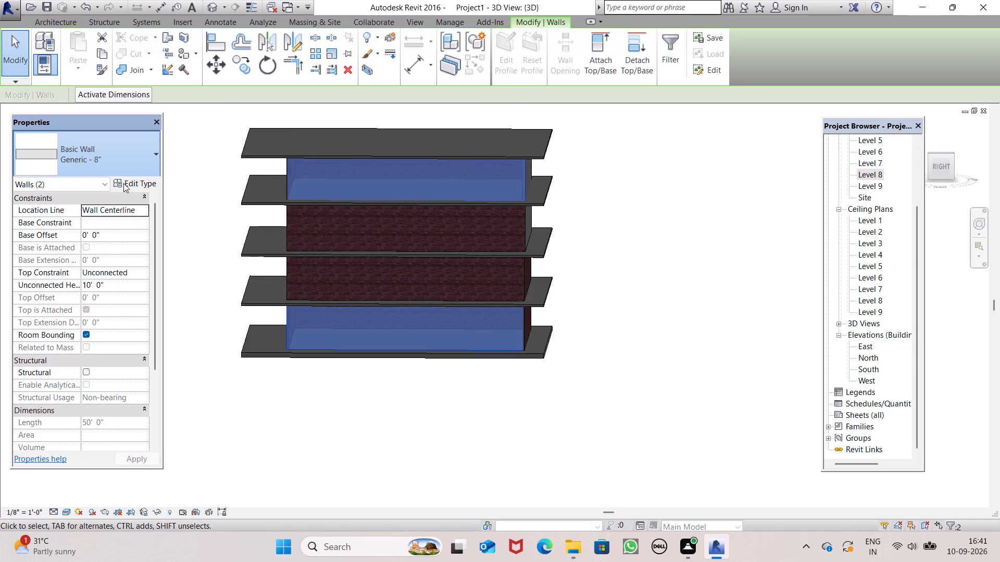
scroll(118, 283, "down", 1, "ctrl")
scroll(118, 282, "up", 7, "ctrl")
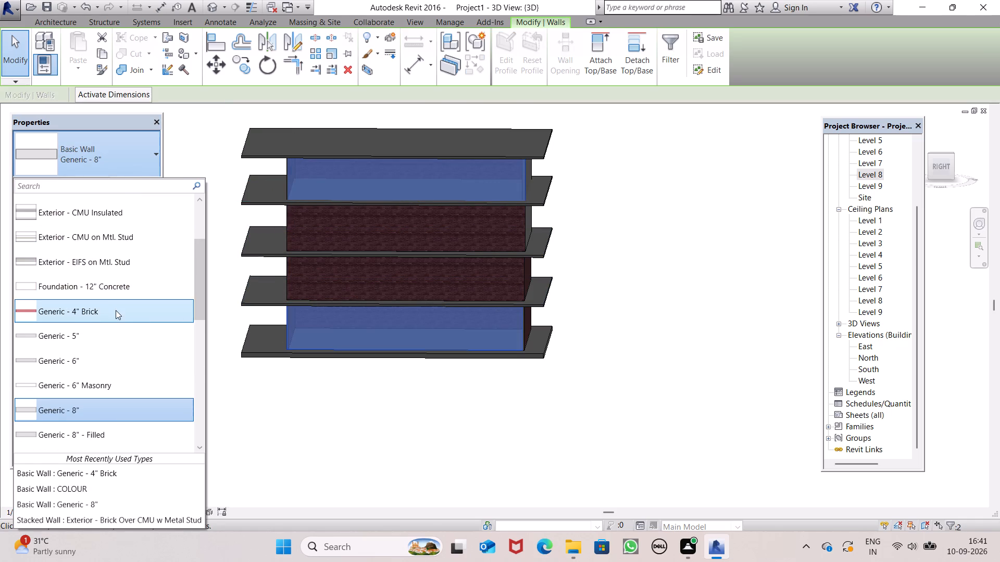
left_click(116, 310, "ctrl")
left_click(285, 403)
Change the back walls of the two upper storeys to the basic wall type Generic - 4" Brick.
scroll(442, 404, "down", 1)
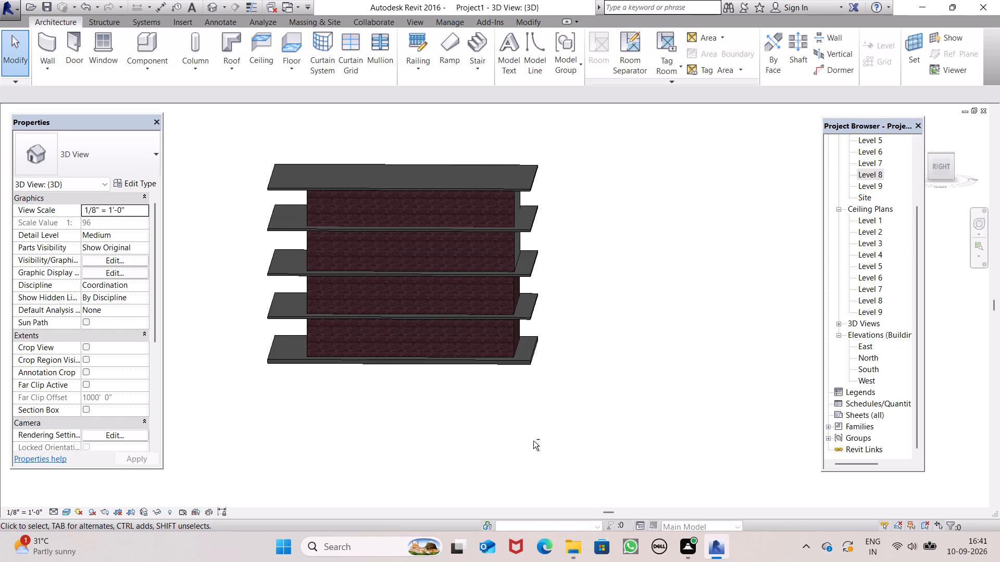
middle_click_drag(533, 441, 368, 418, "shift")
scroll(362, 274, "up", 4)
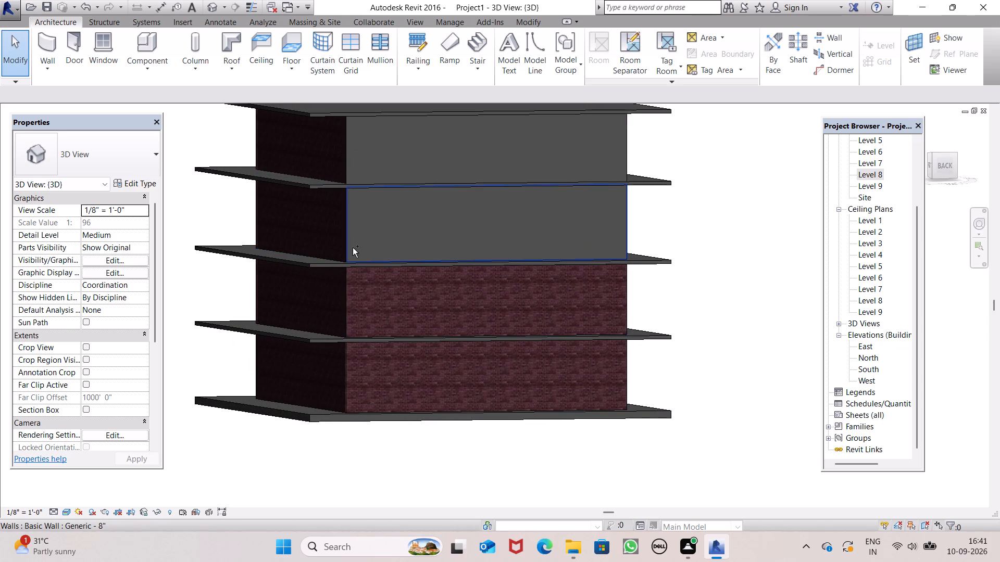
left_click(350, 247, "ctrl")
left_click(351, 161, "ctrl")
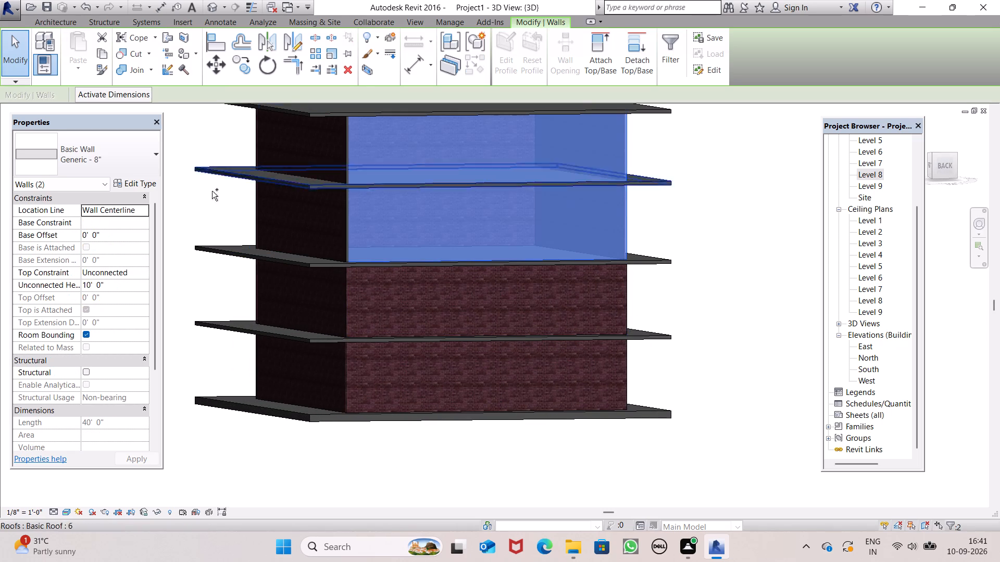
left_click(152, 155, "ctrl")
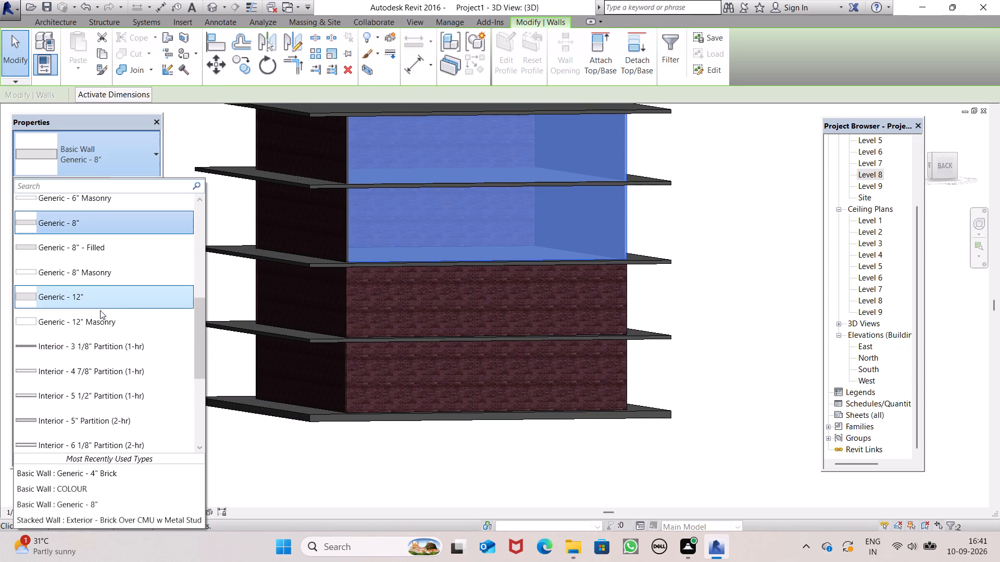
scroll(97, 293, "up", 5, "ctrl")
left_click(70, 280, "ctrl")
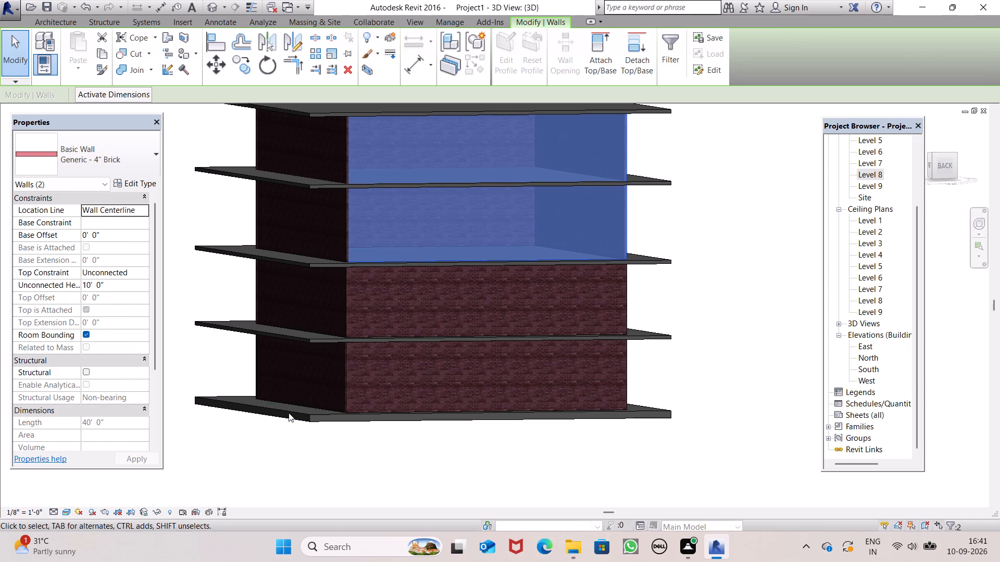
left_click(308, 449)
Examine the walls on all sides of the building in 3D, ending with the front view.
scroll(314, 388, "down", 5)
middle_click_drag(457, 437, 408, 457, "shift")
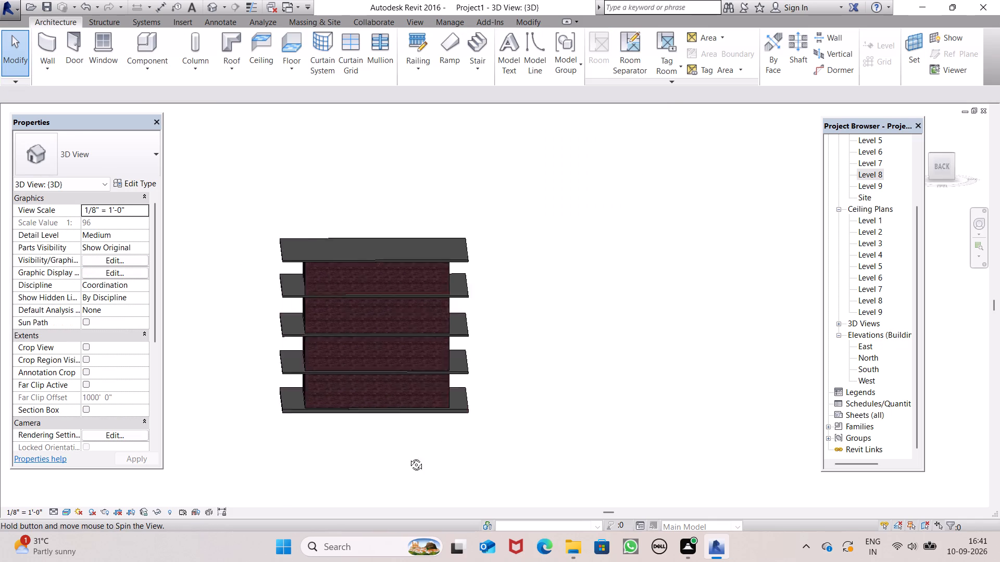
middle_click_drag(408, 457, 0, 429, "shift")
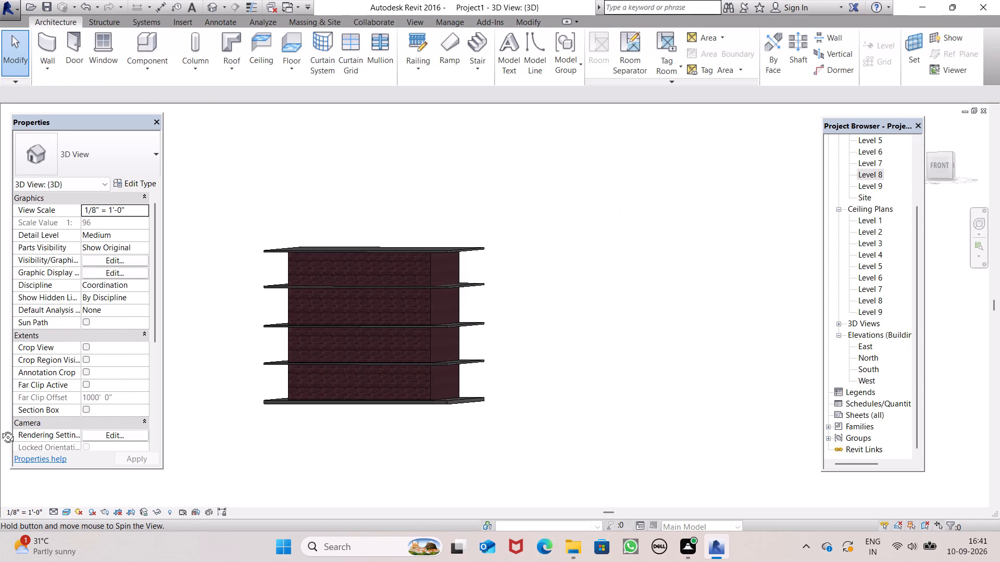
middle_click_drag(0, 429, 709, 431, "shift")
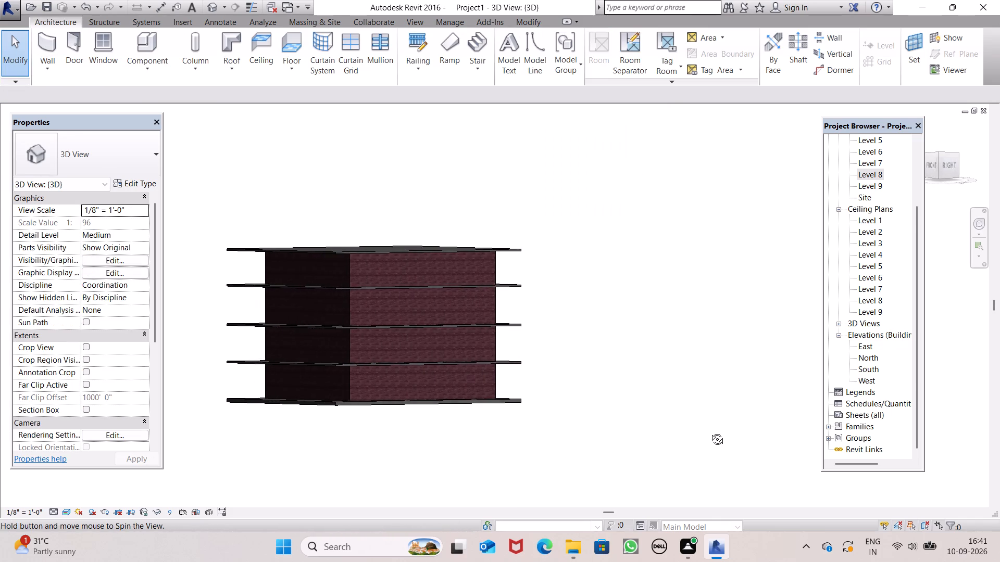
middle_click_drag(709, 431, 410, 479, "shift")
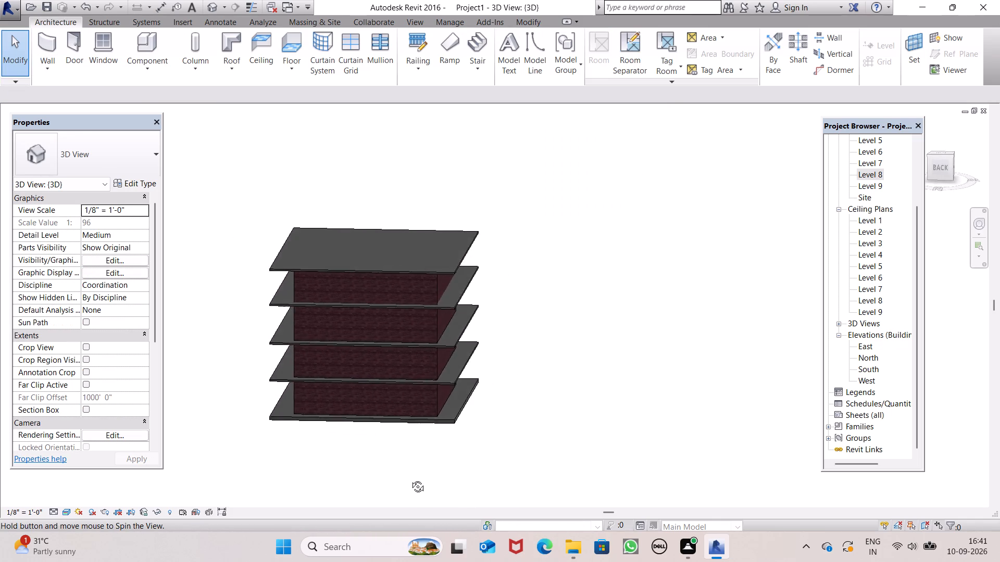
middle_click_drag(410, 479, 408, 469, "shift")
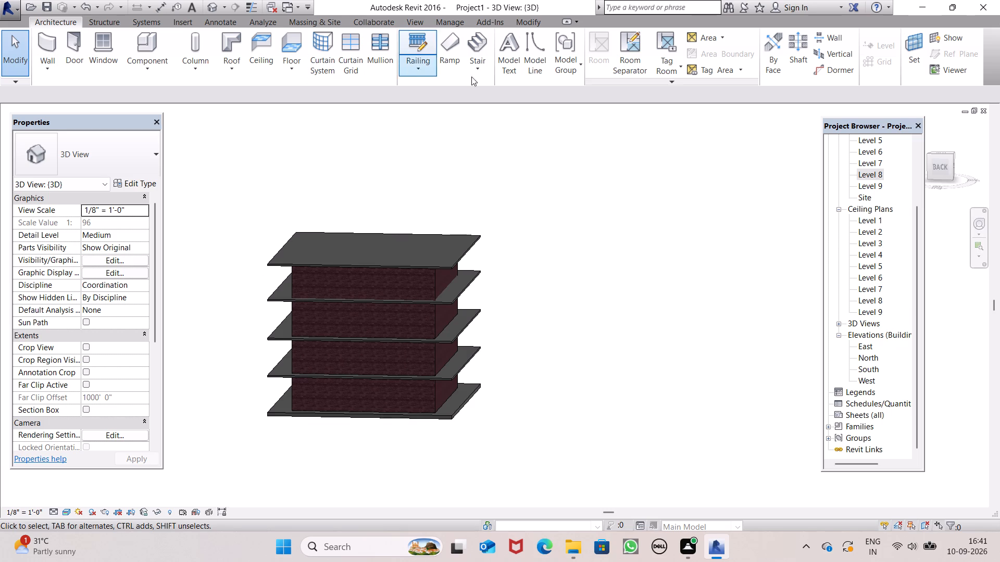
scroll(690, 180, "down", 2)
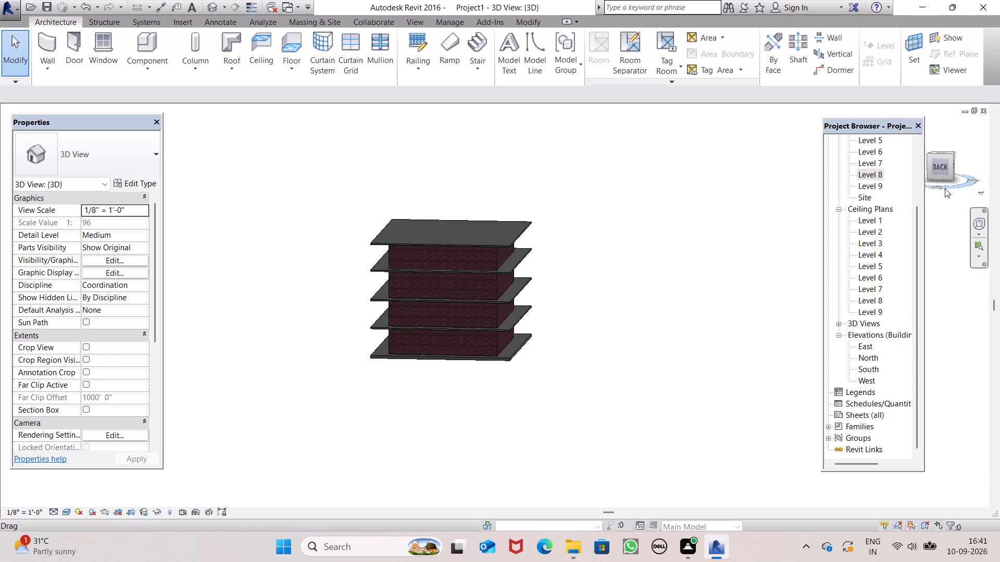
left_click_drag(935, 190, 12, 189, "shift")
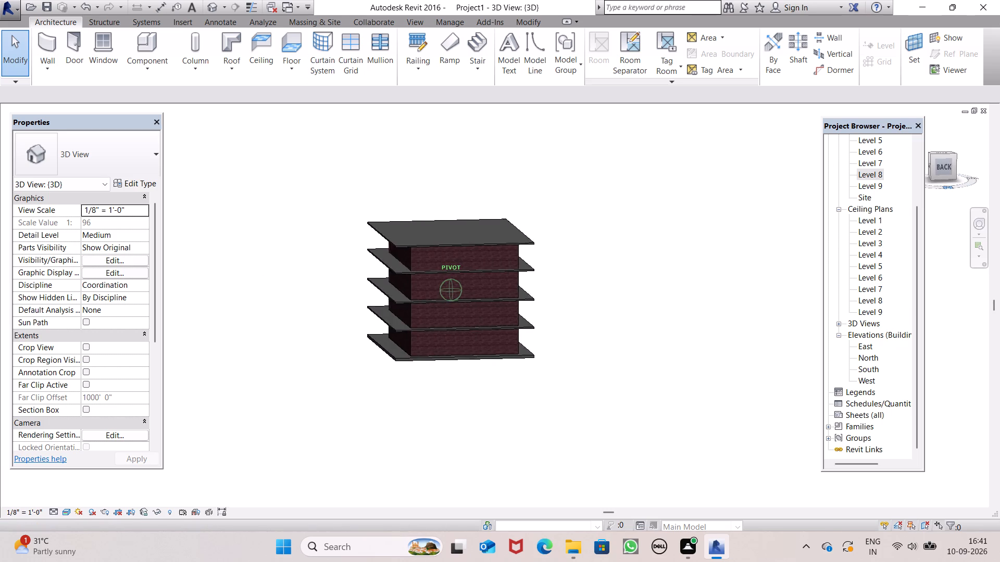
left_click_drag(12, 189, 169, 167, "shift")
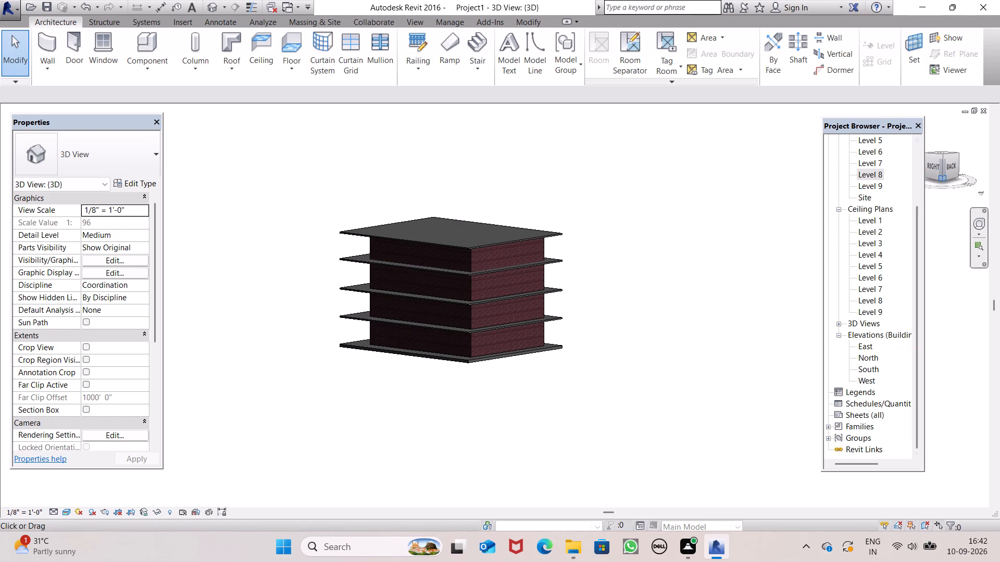
left_click_drag(940, 188, 14, 182)
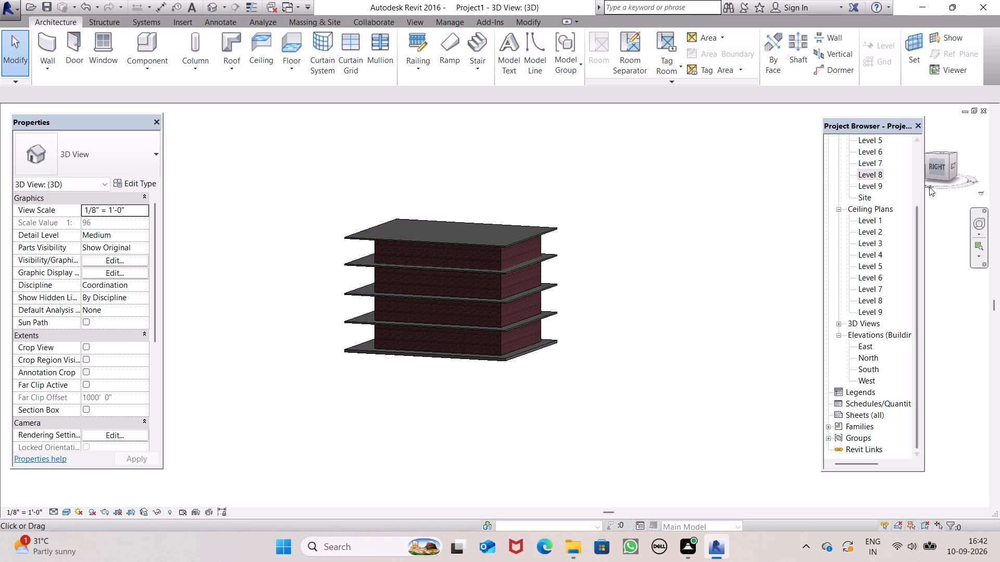
left_click_drag(929, 187, 77, 157)
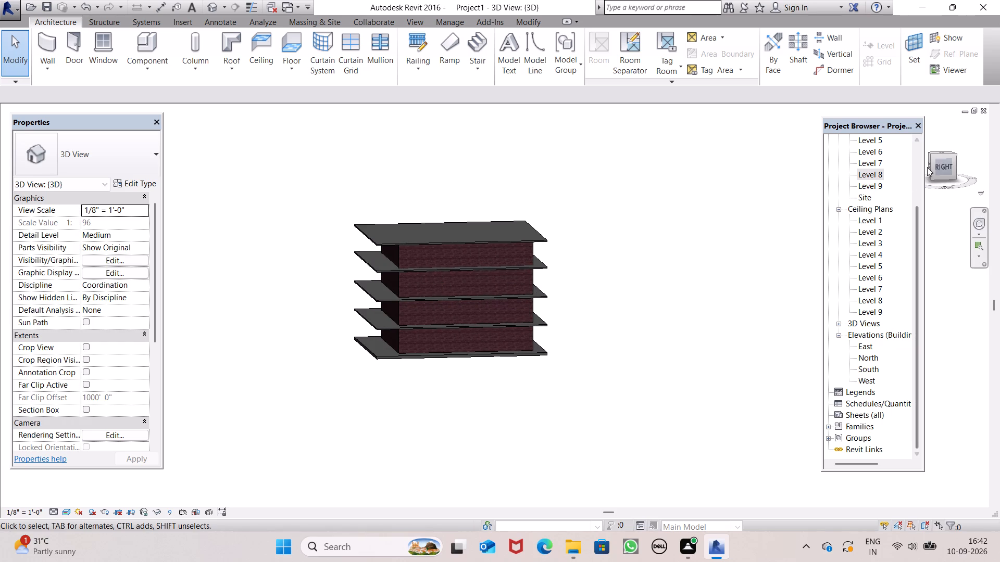
left_click(928, 167)
left_click(939, 169)
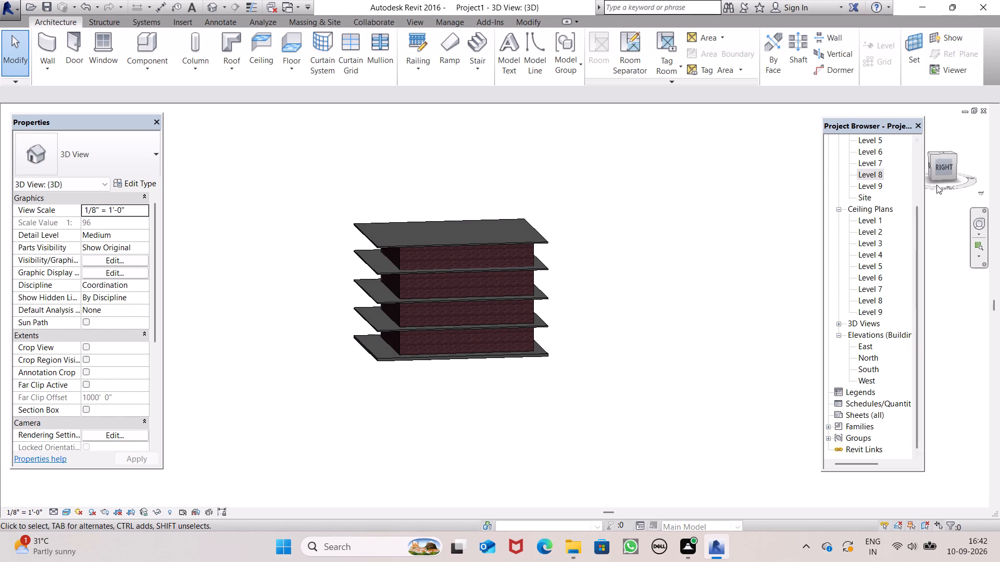
left_click_drag(937, 185, 953, 185, "shift")
left_click_drag(946, 189, 56, 168)
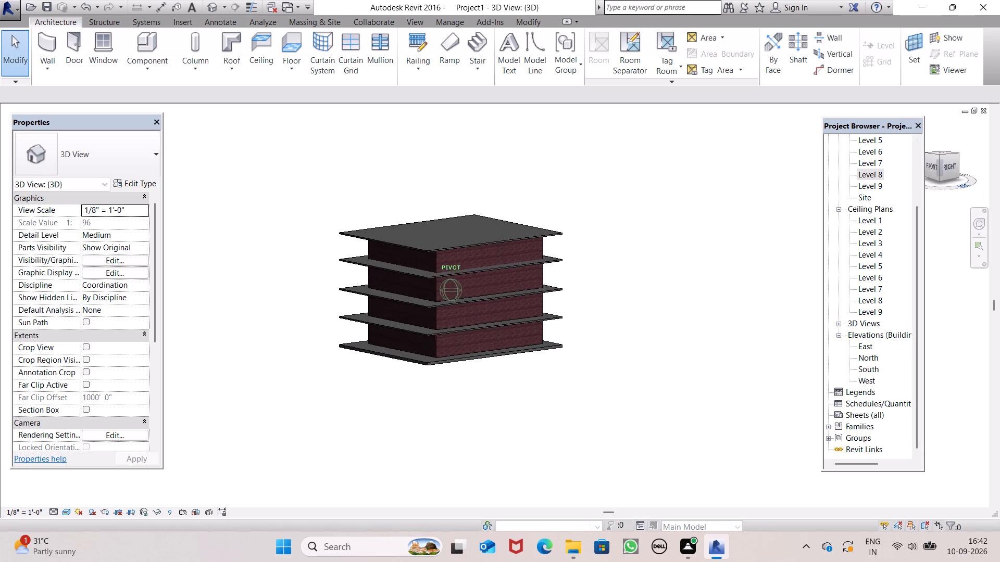
left_click_drag(56, 168, 40, 162)
left_click(936, 174)
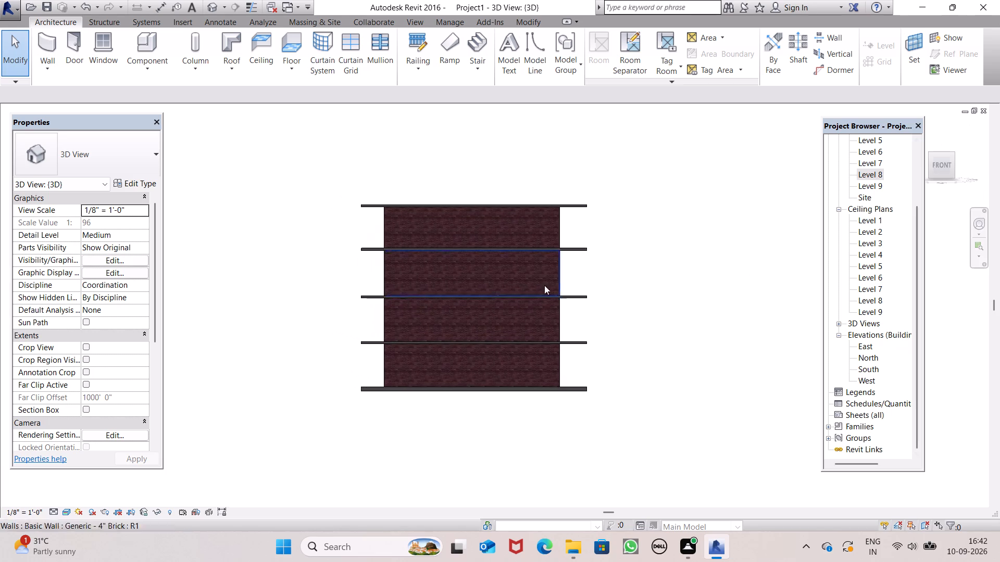
scroll(650, 261, "down", 3)
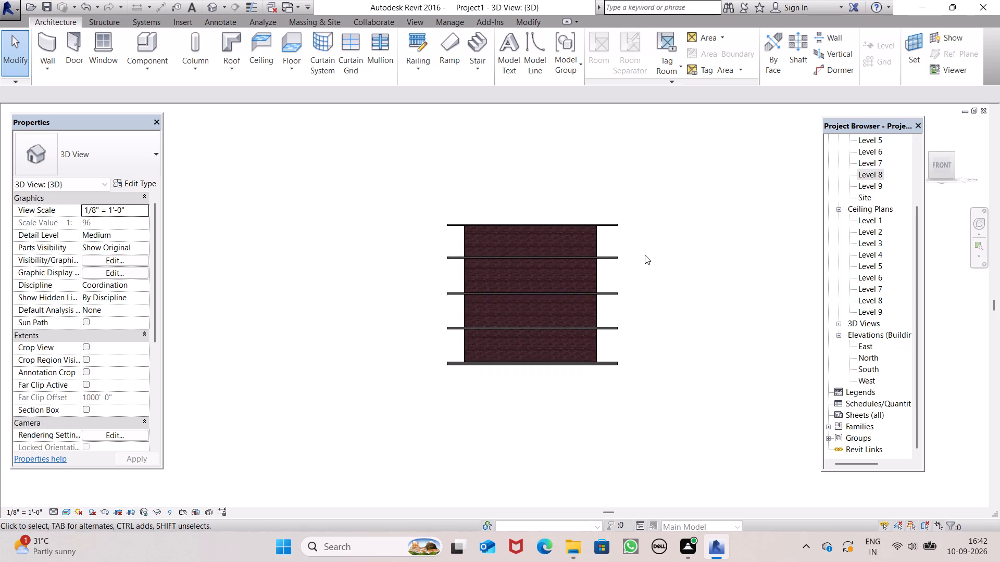
scroll(689, 288, "up", 4)
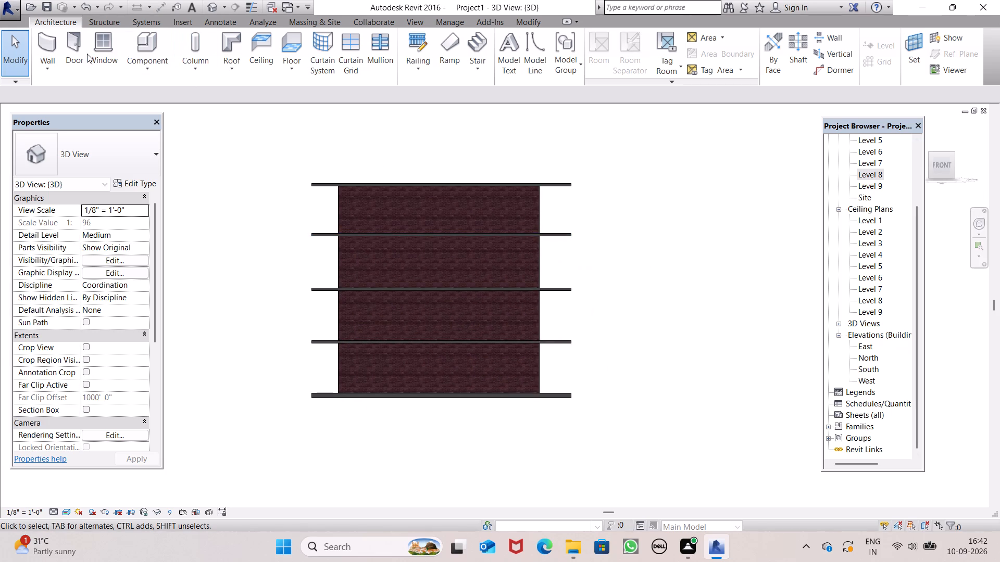
Load the Door-Double-Sliding family in type 72" x 78" from the US Imperial Doors library for door placement.
left_click(84, 52)
left_click(164, 163)
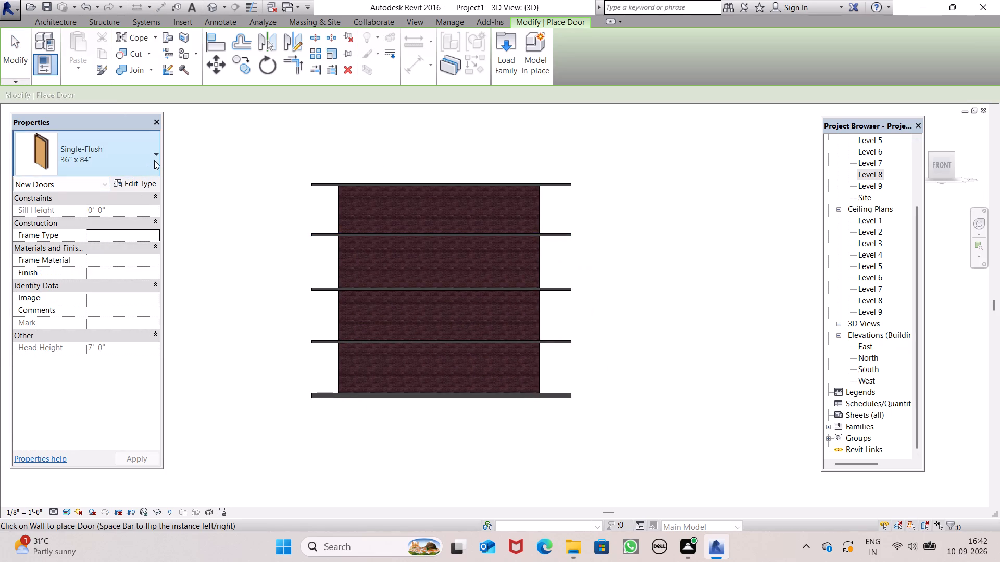
left_click(156, 158)
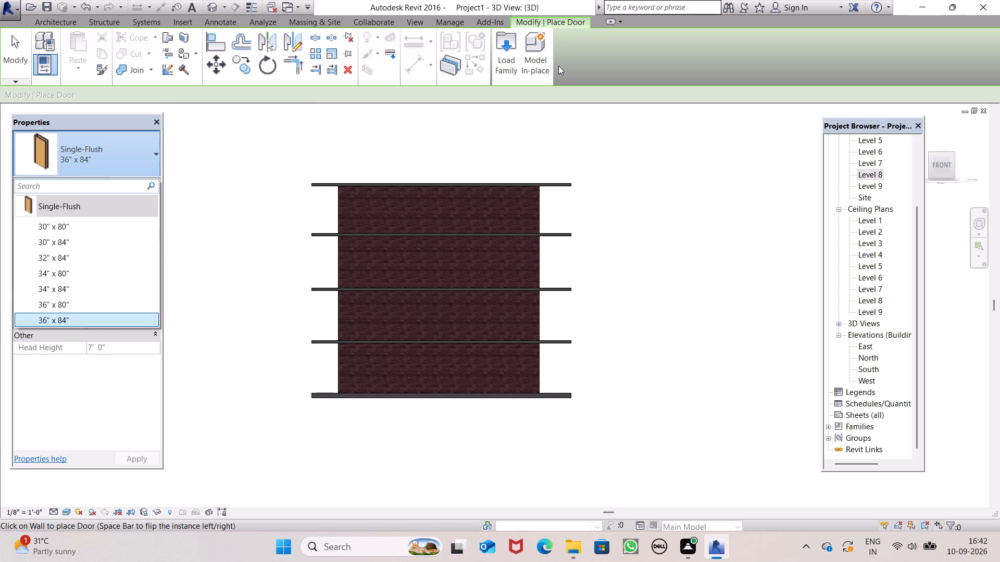
left_click(508, 70)
left_click(507, 45)
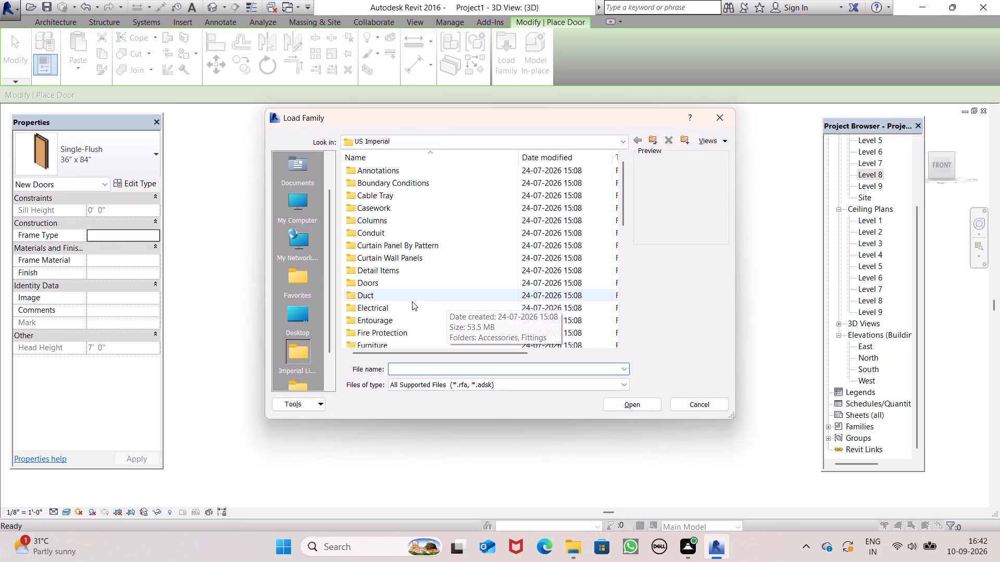
left_click(412, 288)
double_click(412, 288)
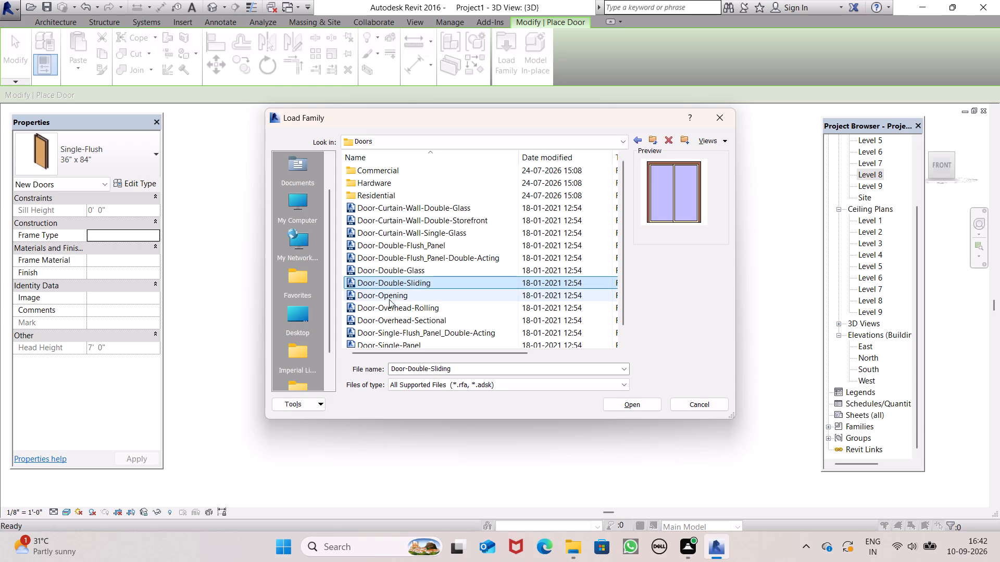
left_click(397, 298)
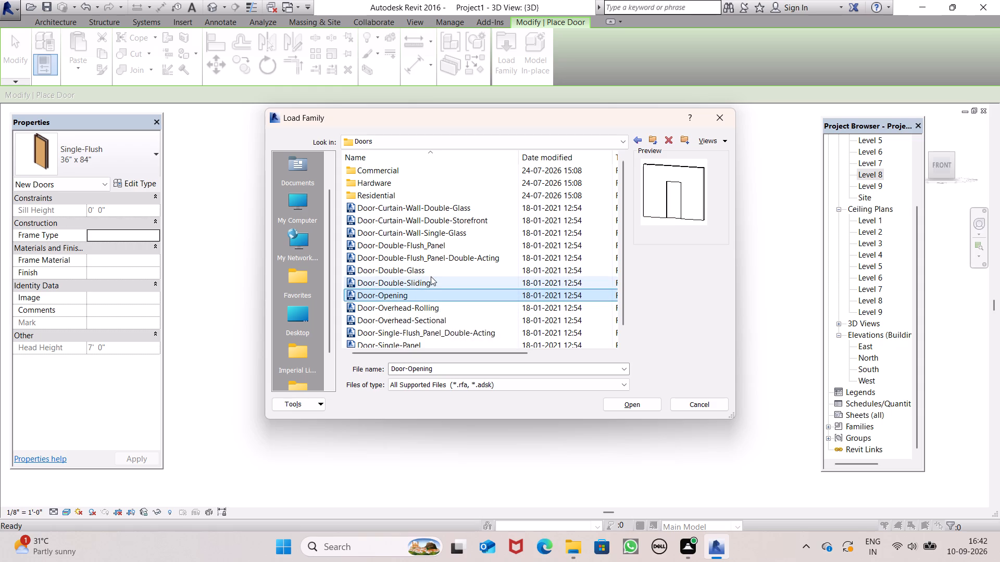
left_click(422, 280)
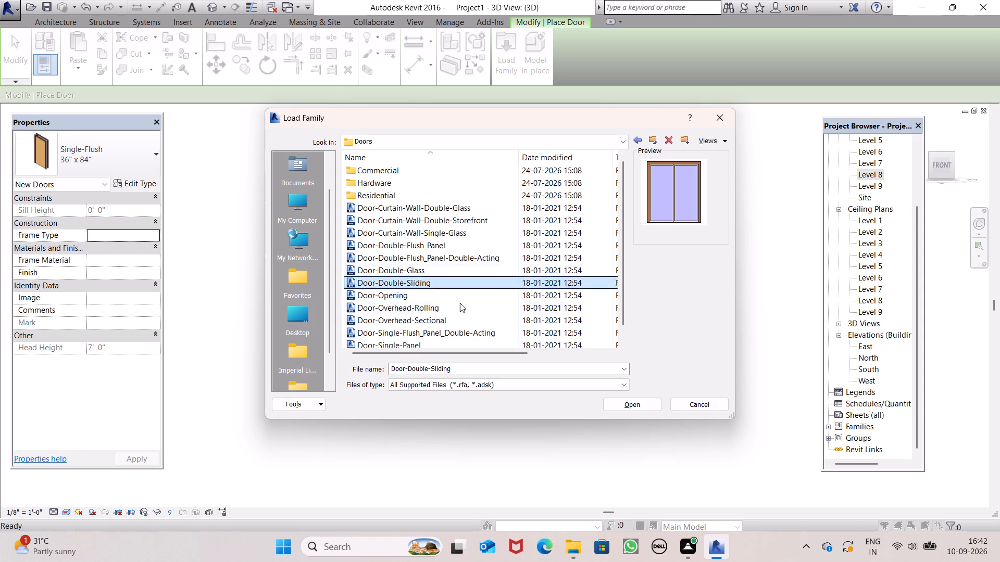
left_click(475, 256)
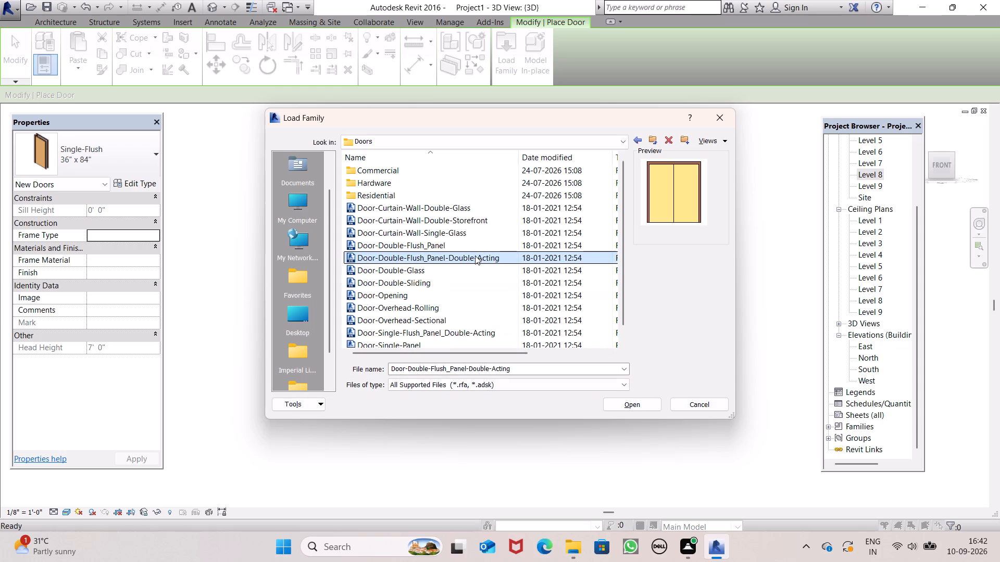
left_click(467, 237)
left_click(452, 250)
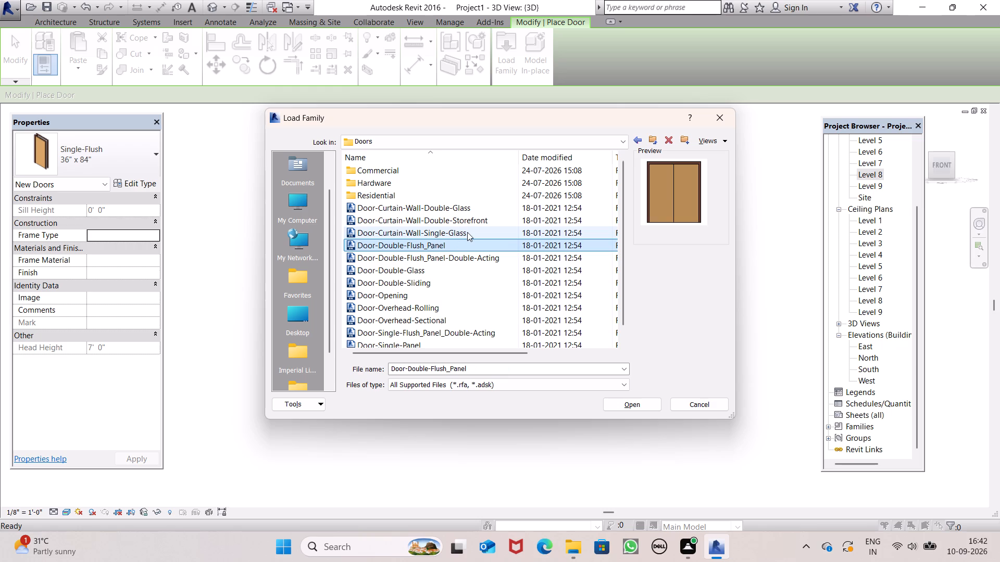
left_click(477, 223)
left_click(479, 208)
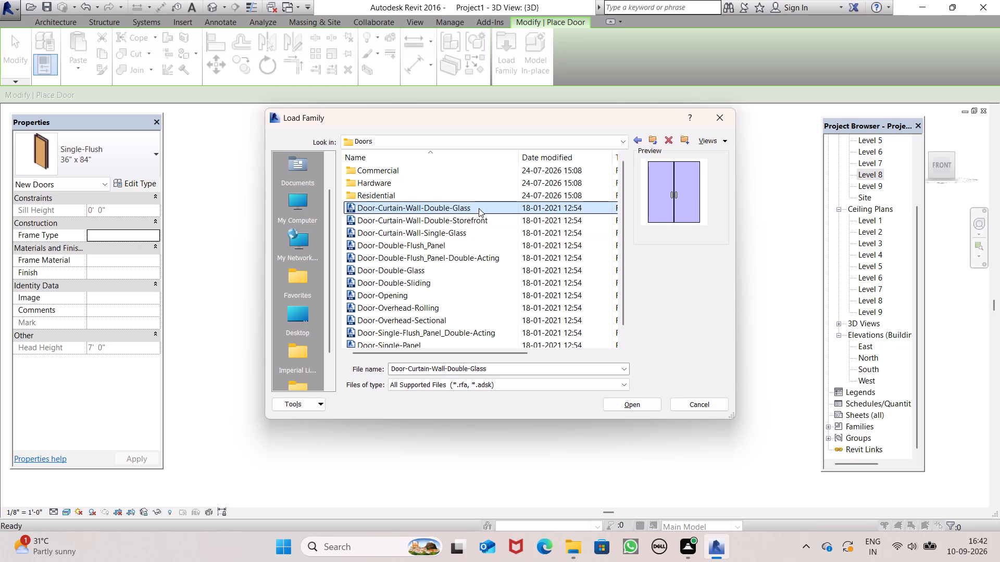
left_click(431, 306)
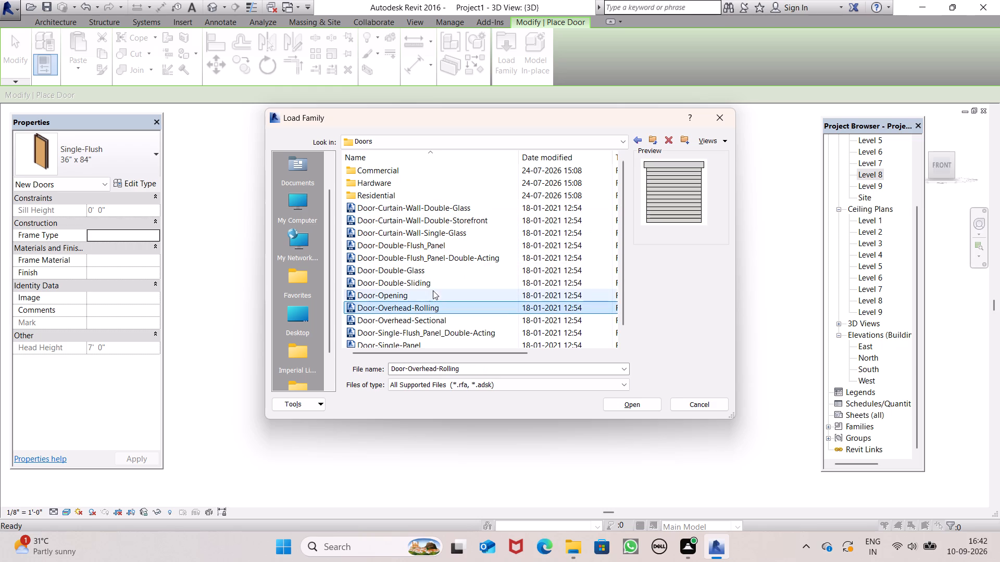
left_click(434, 288)
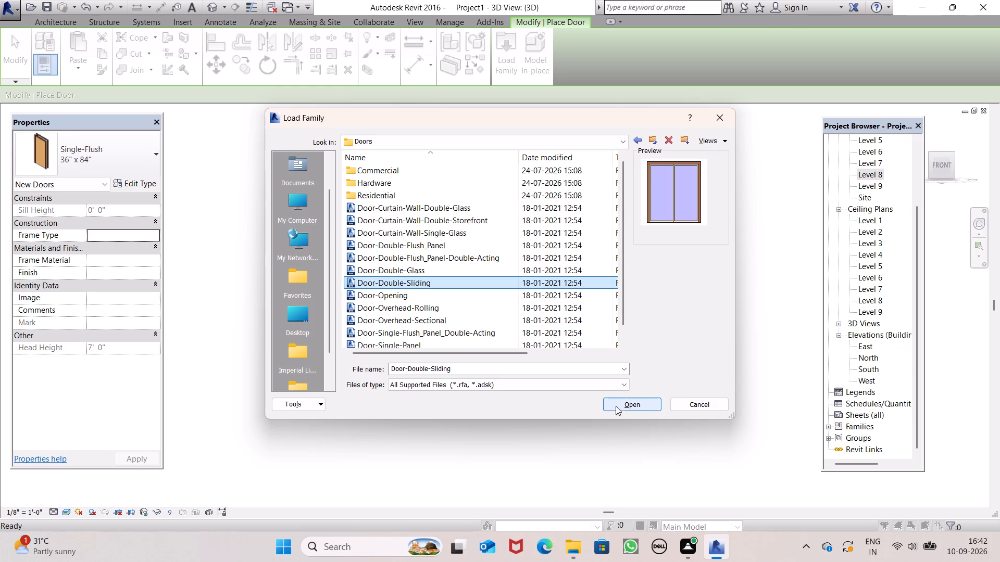
left_click(619, 408)
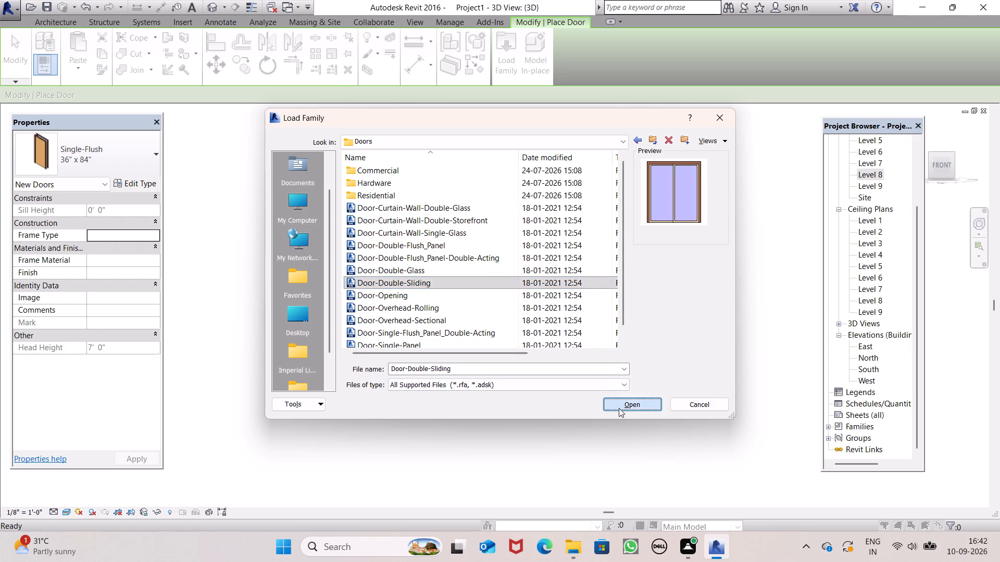
left_click(474, 289)
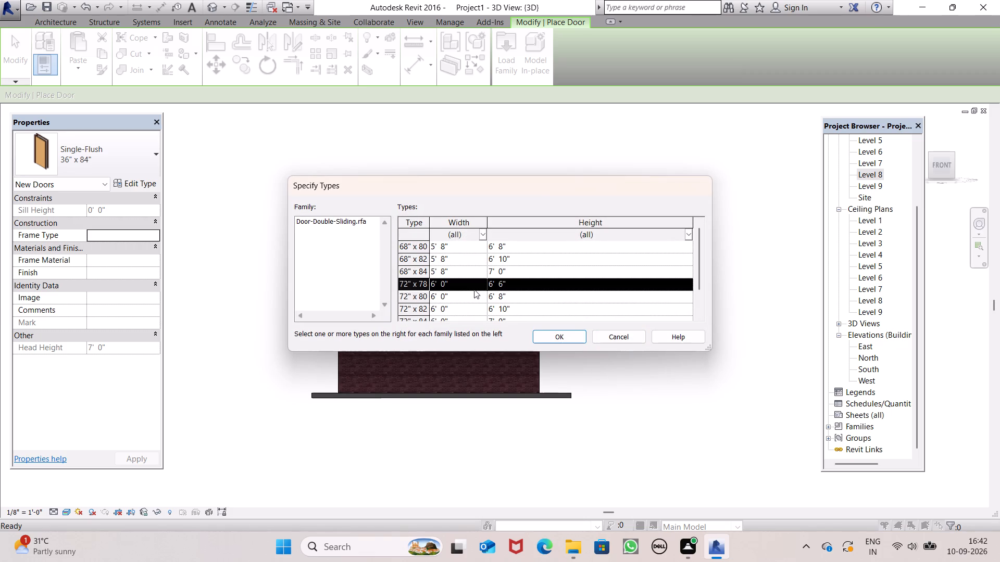
left_click(556, 329)
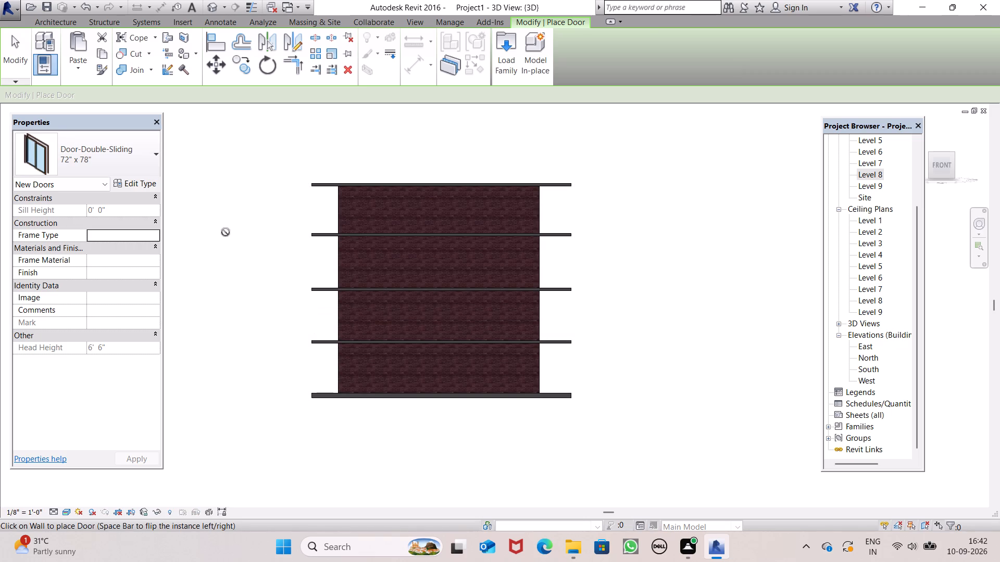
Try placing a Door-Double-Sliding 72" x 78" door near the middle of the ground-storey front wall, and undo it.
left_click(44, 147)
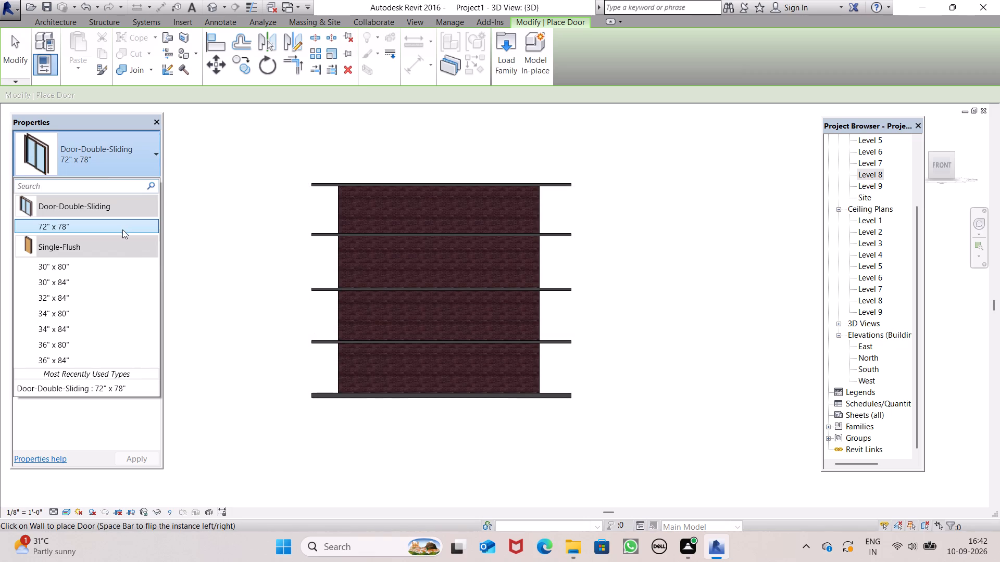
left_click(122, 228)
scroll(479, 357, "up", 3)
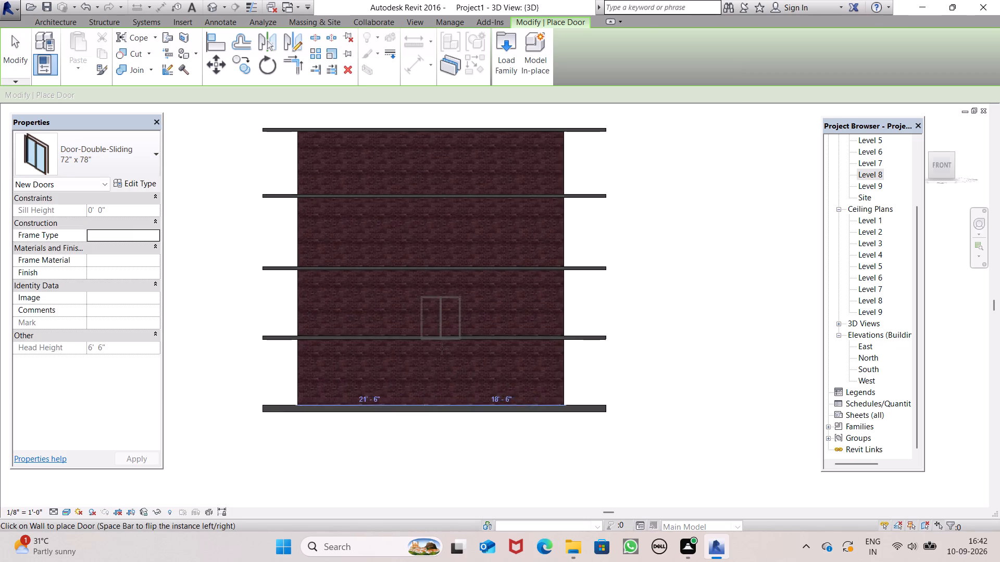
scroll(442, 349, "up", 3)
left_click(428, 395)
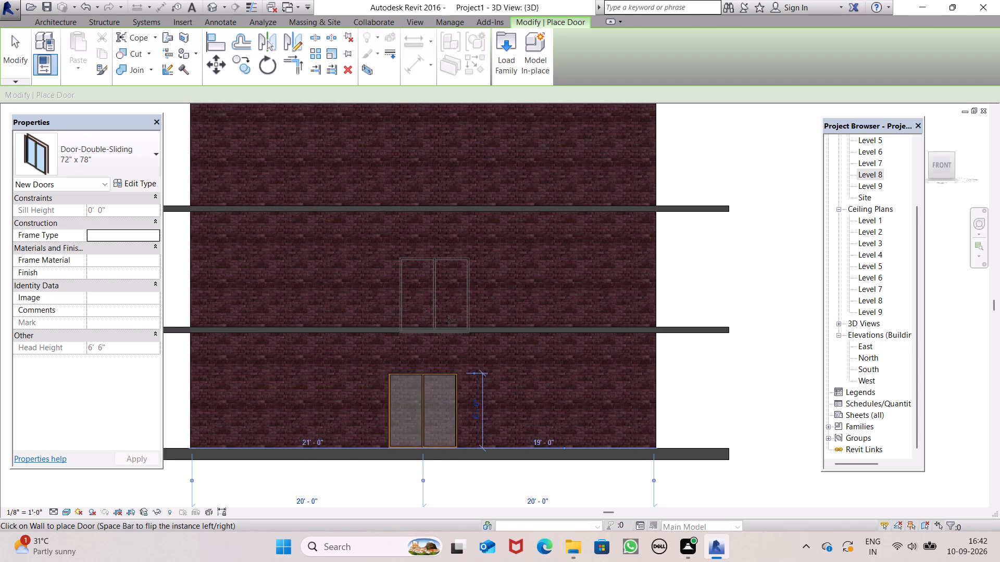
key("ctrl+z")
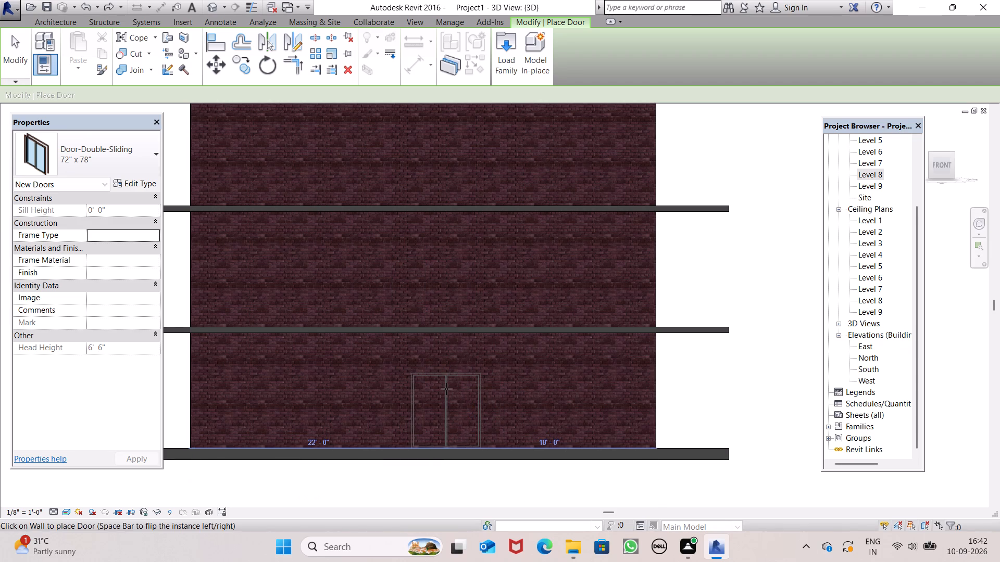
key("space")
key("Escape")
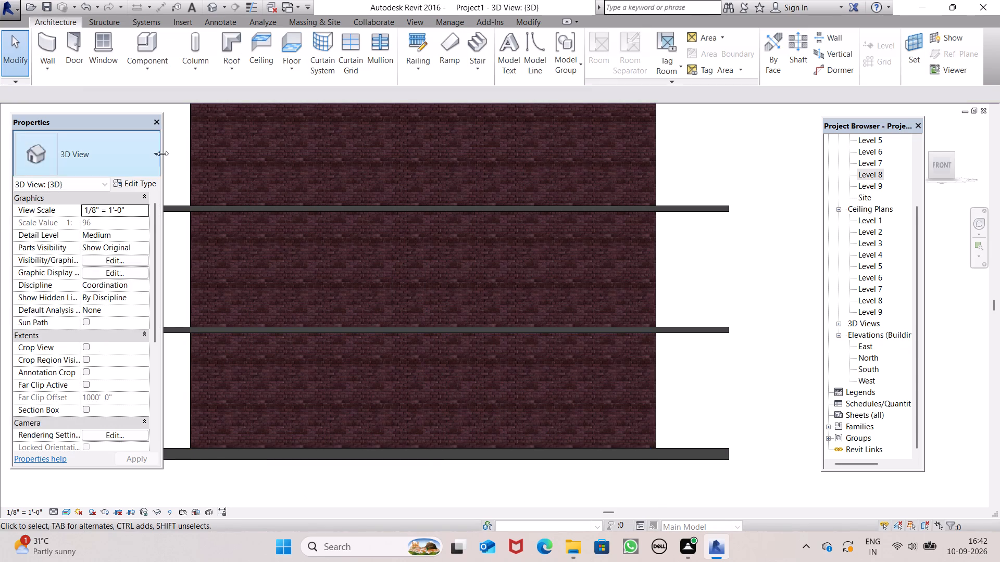
Place a Single-Flush 36" x 84" door near the middle of the front wall on each of the three lower storeys.
left_click(68, 45)
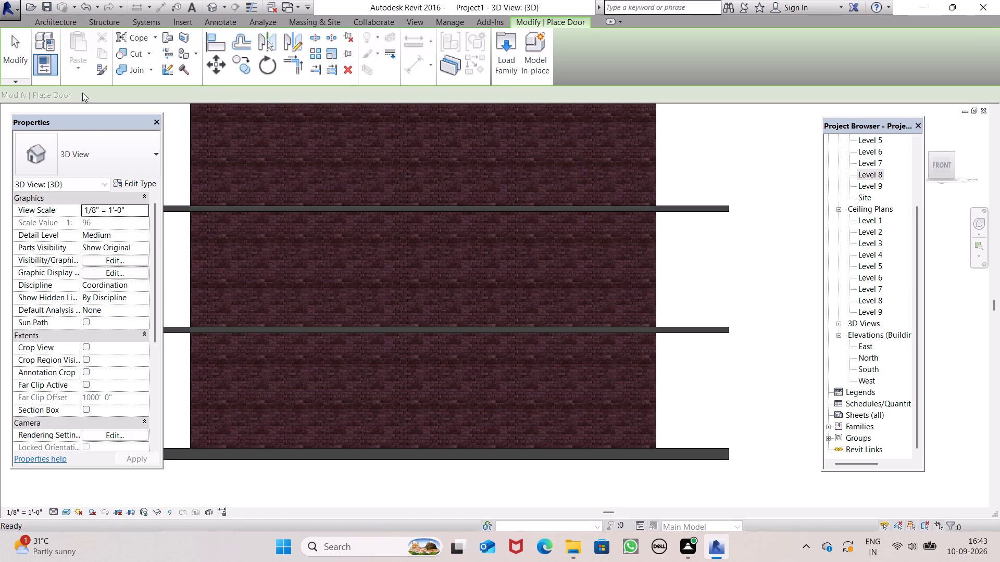
left_click(154, 151)
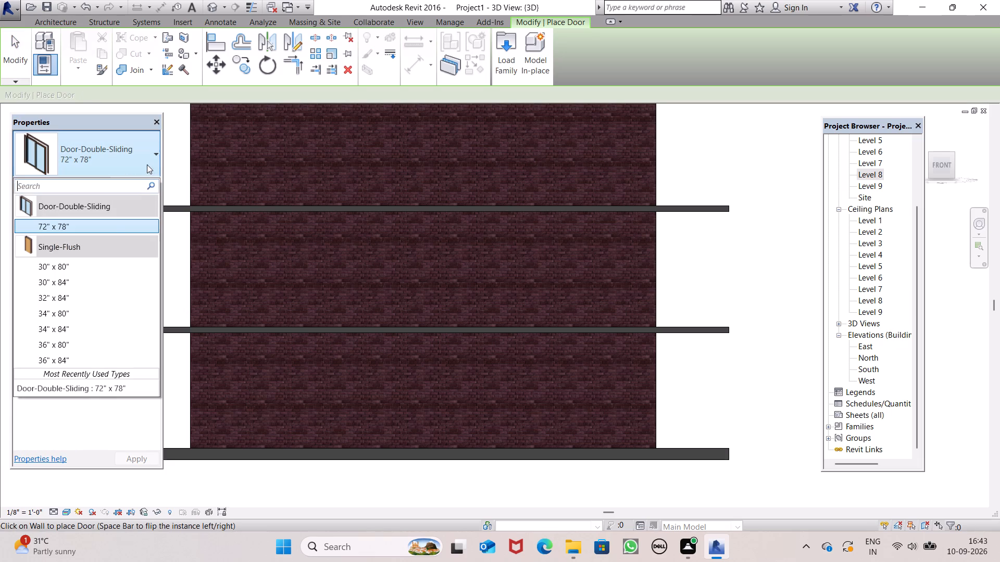
left_click(109, 248)
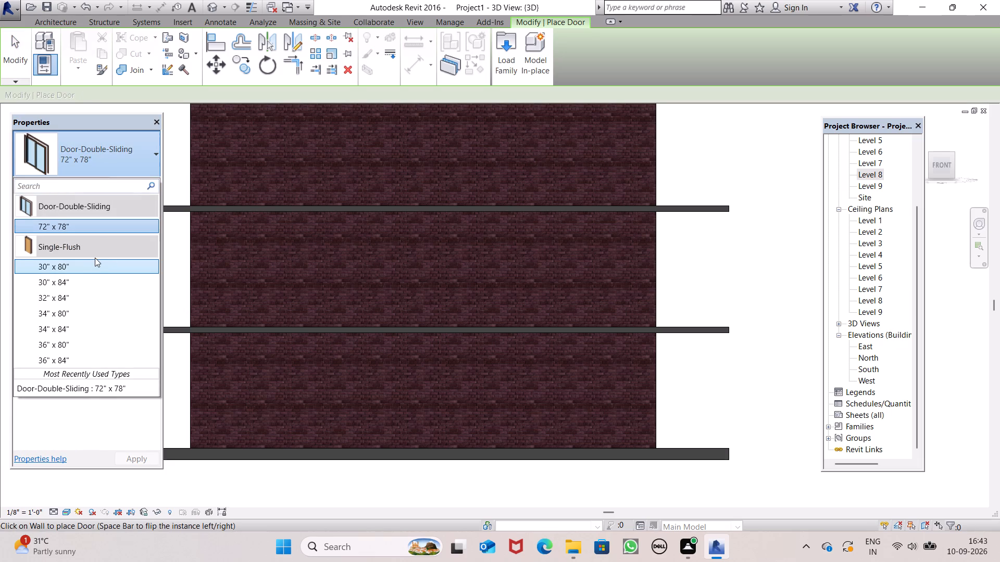
scroll(80, 345, "down", 3)
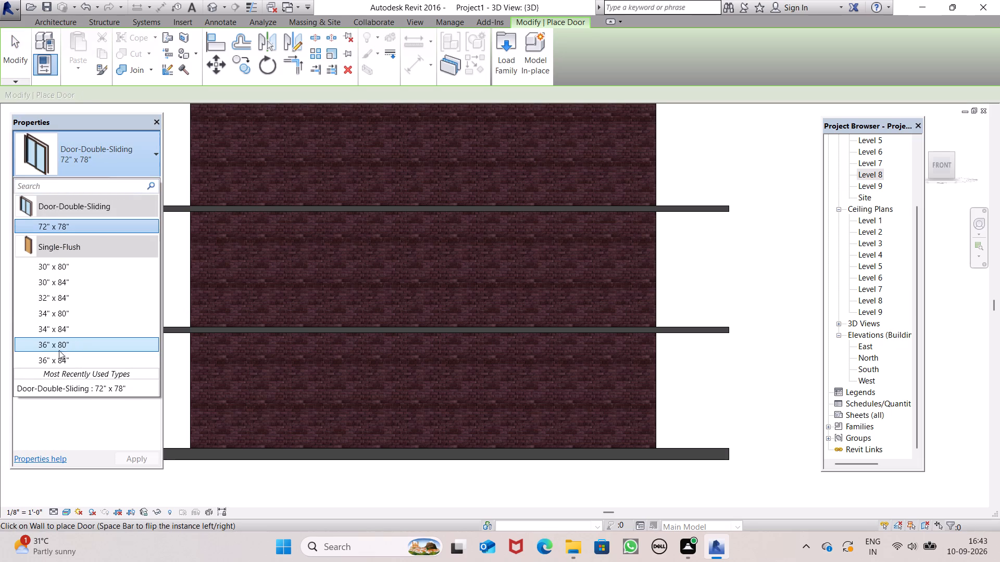
left_click(56, 364)
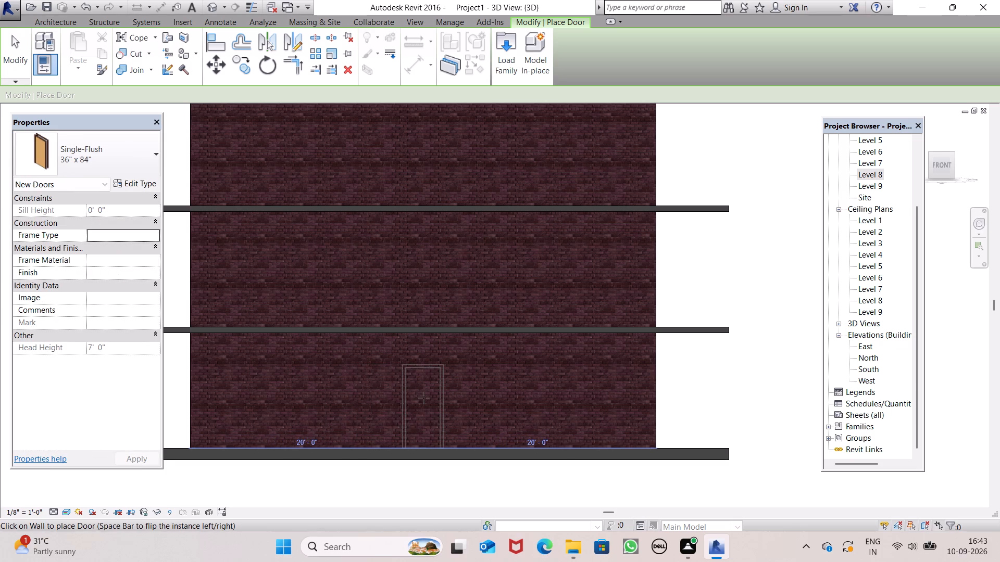
left_click(429, 396)
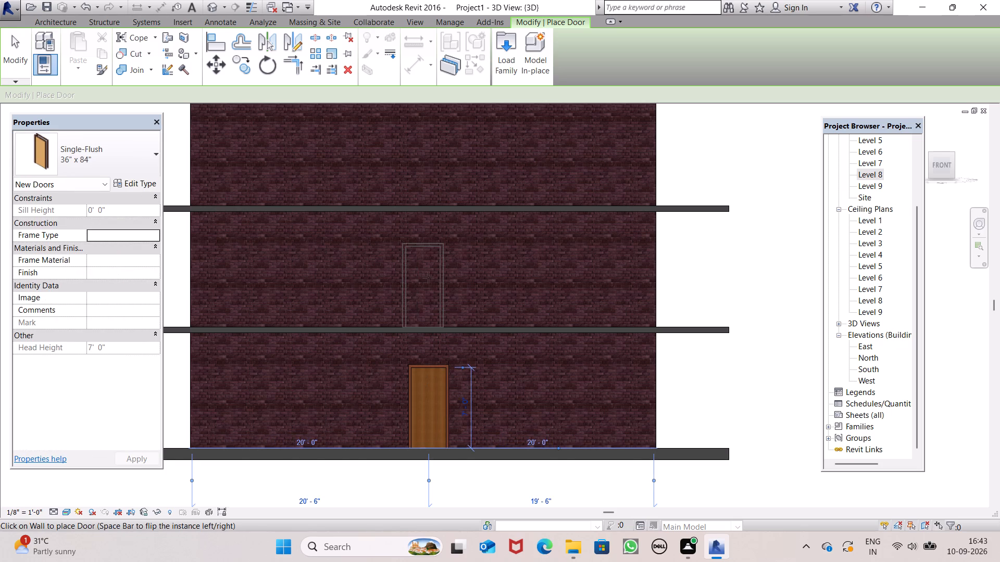
left_click(429, 273)
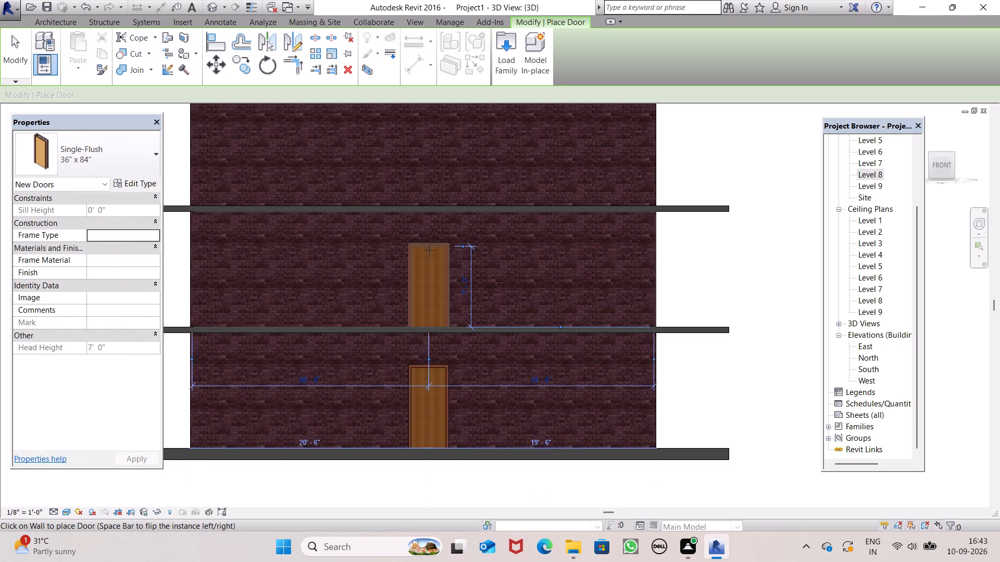
left_click(429, 159)
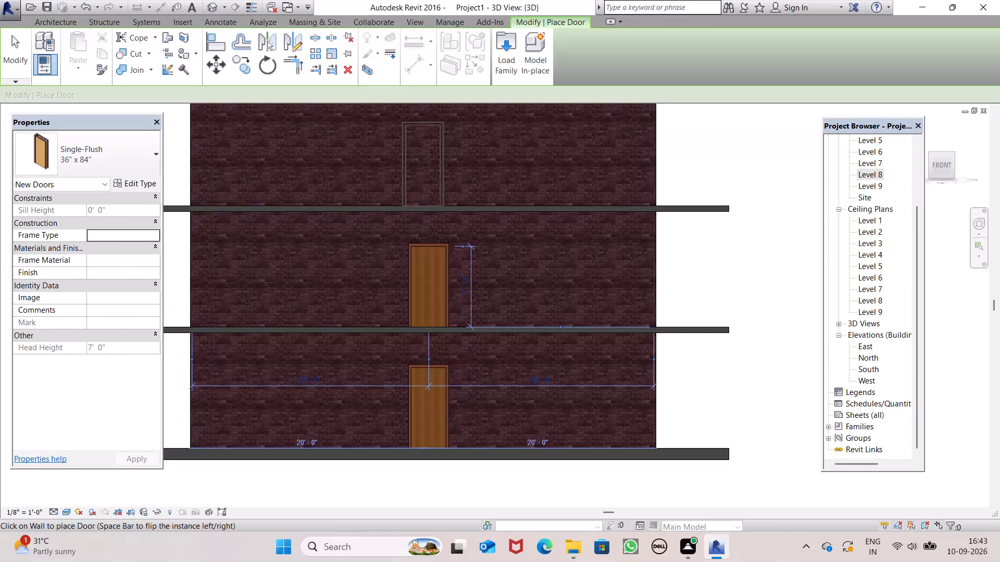
Add a matching Single-Flush 36" x 84" door in the top-storey front wall above the others and finish placing doors.
scroll(443, 214, "down", 5)
middle_click_drag(469, 215, 470, 226)
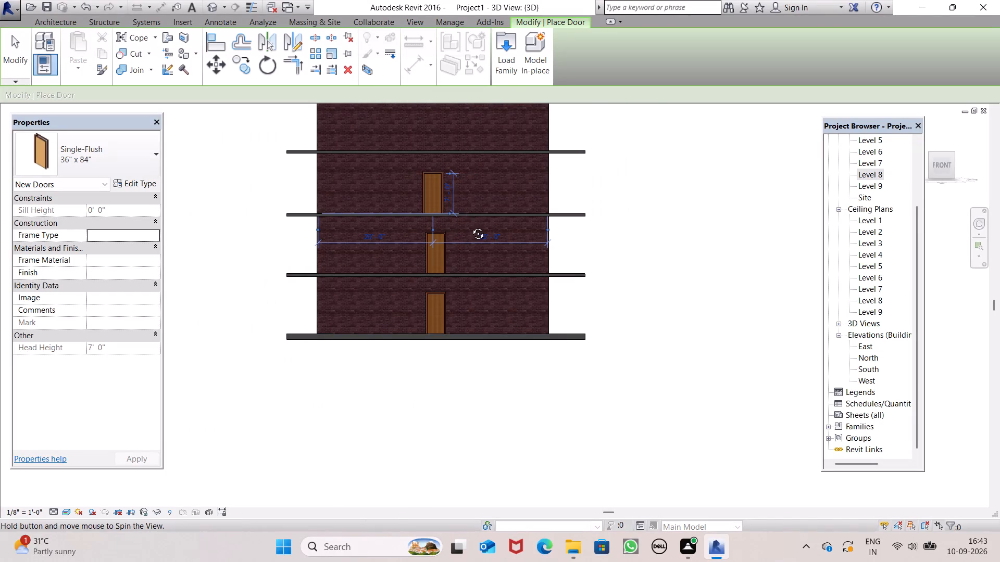
middle_click_drag(470, 226, 473, 375)
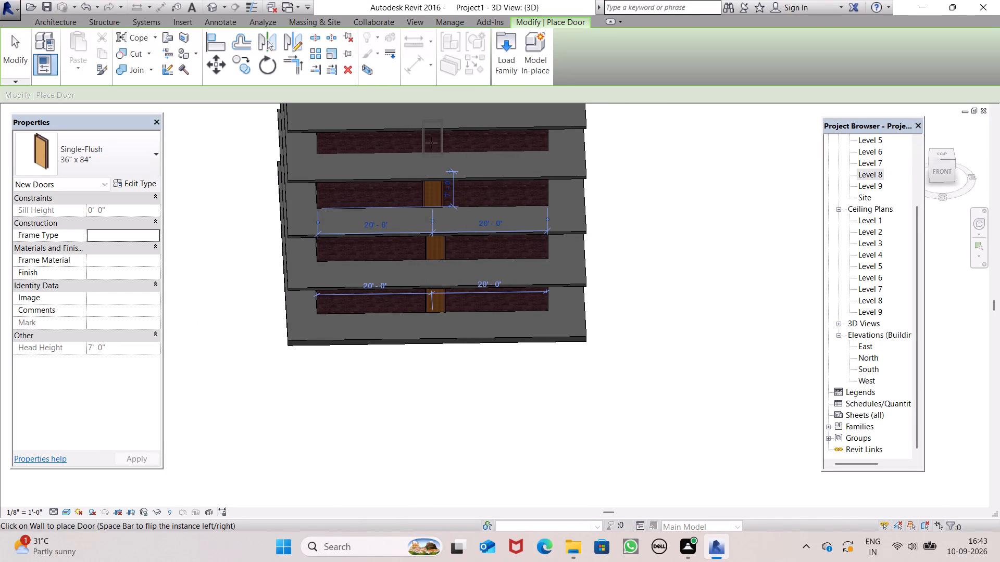
middle_click_drag(432, 154, 428, 265)
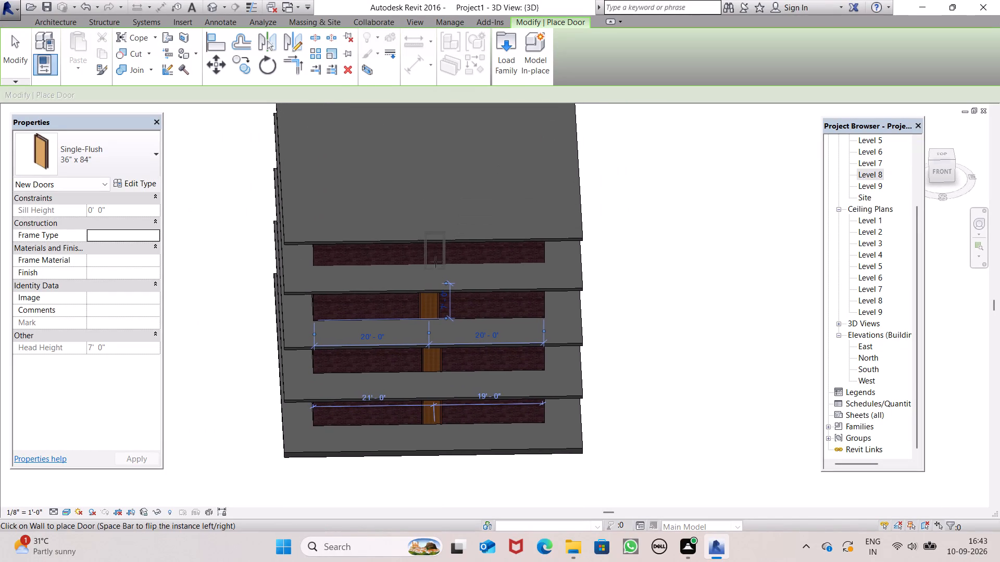
middle_click_drag(436, 267, 441, 142, "shift")
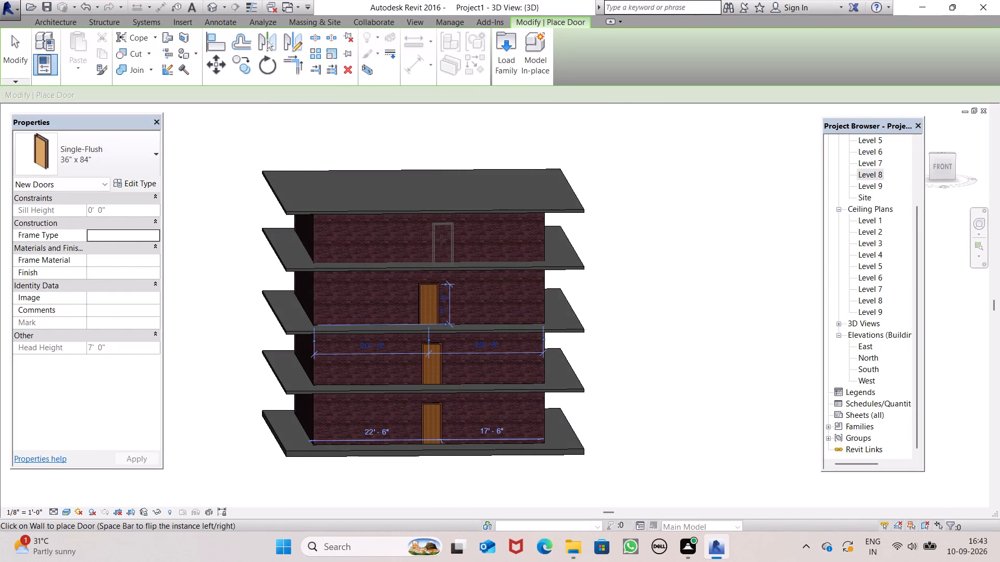
left_click(430, 238)
key("space")
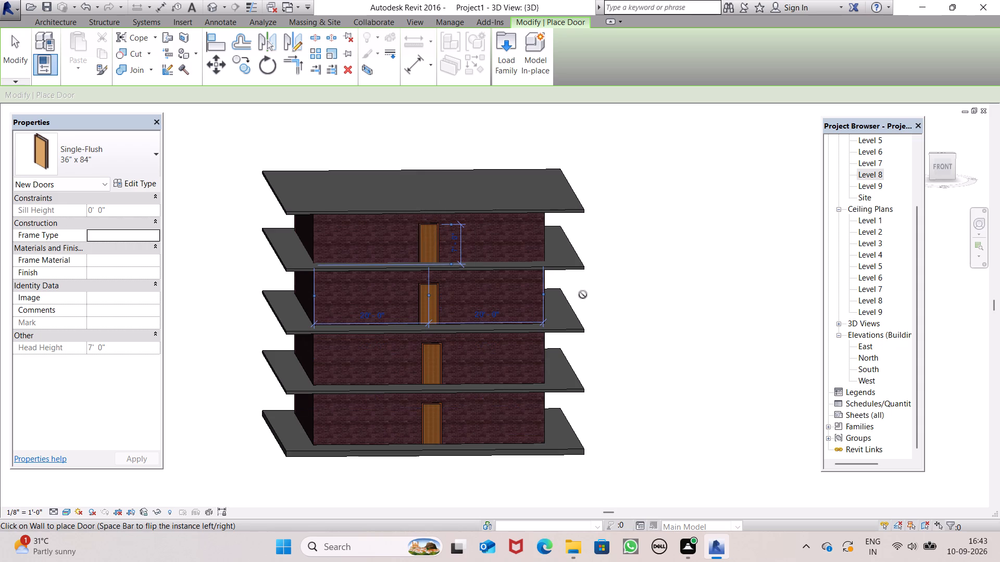
key("space")
key("space")
key("Escape")
key("Escape")
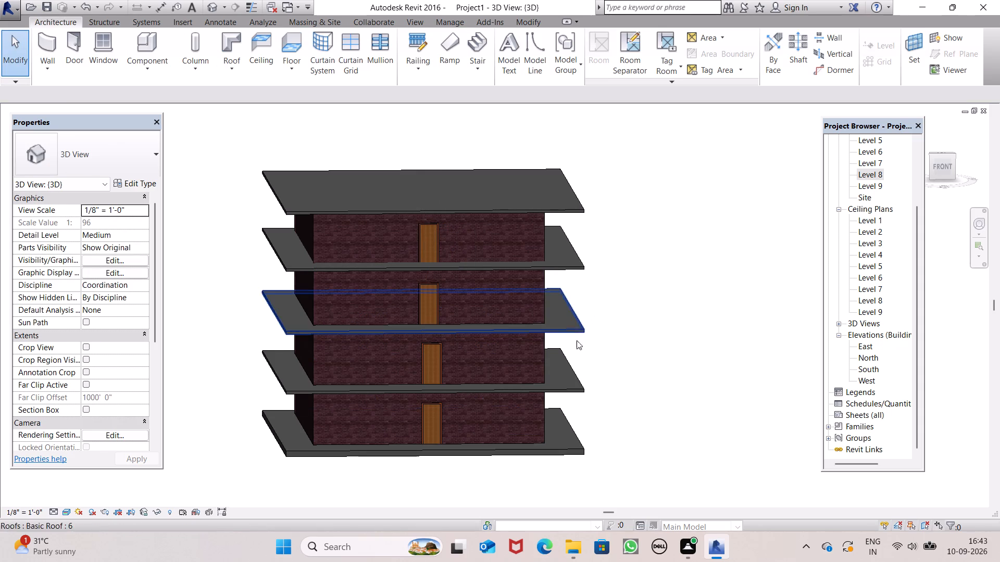
Nudge the second-storey front door slightly sideways to line it up with the doors on the storeys above.
scroll(569, 383, "up", 4)
scroll(432, 353, "down", 2)
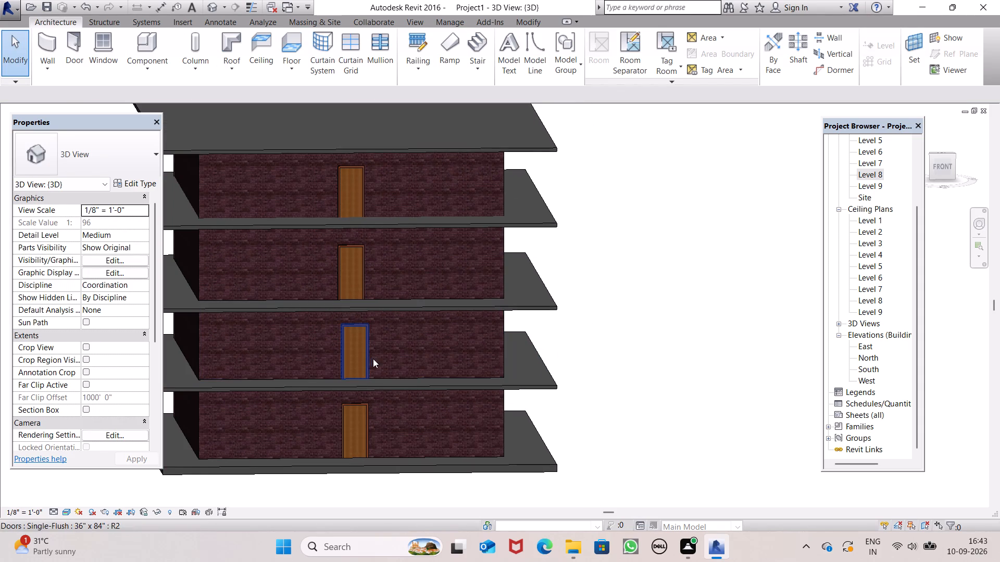
left_click(368, 359)
key("Left")
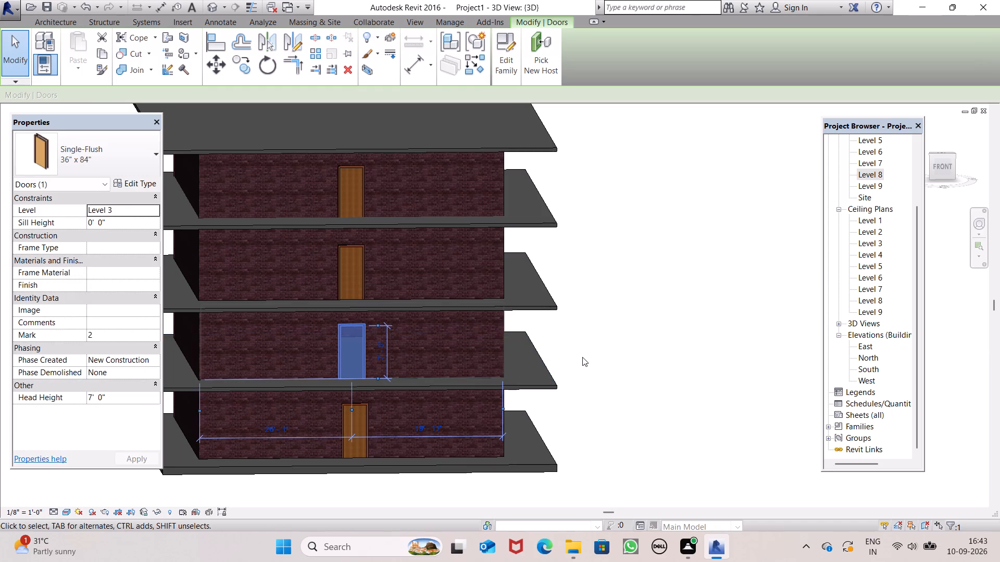
key("Left")
left_click(608, 388)
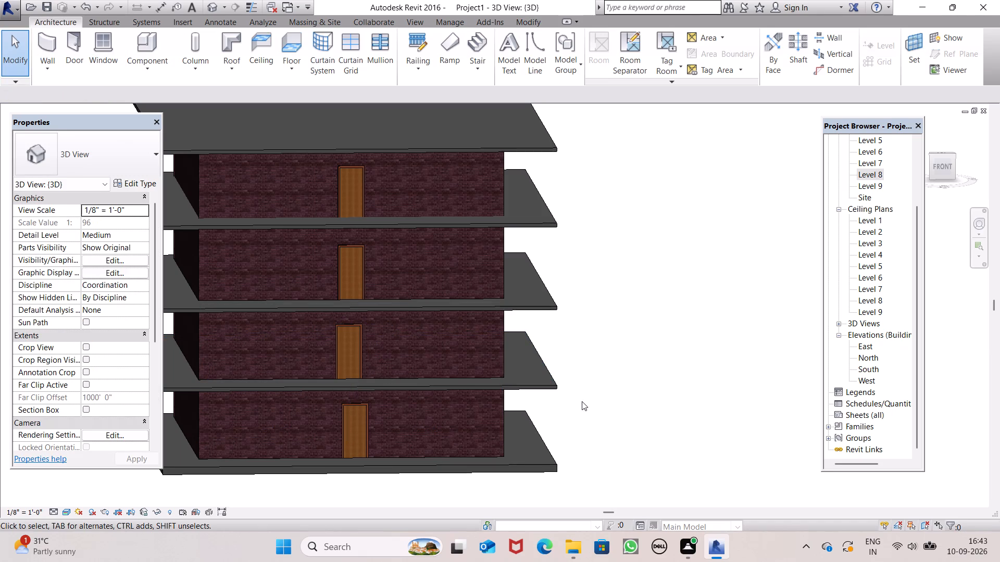
left_click(352, 362)
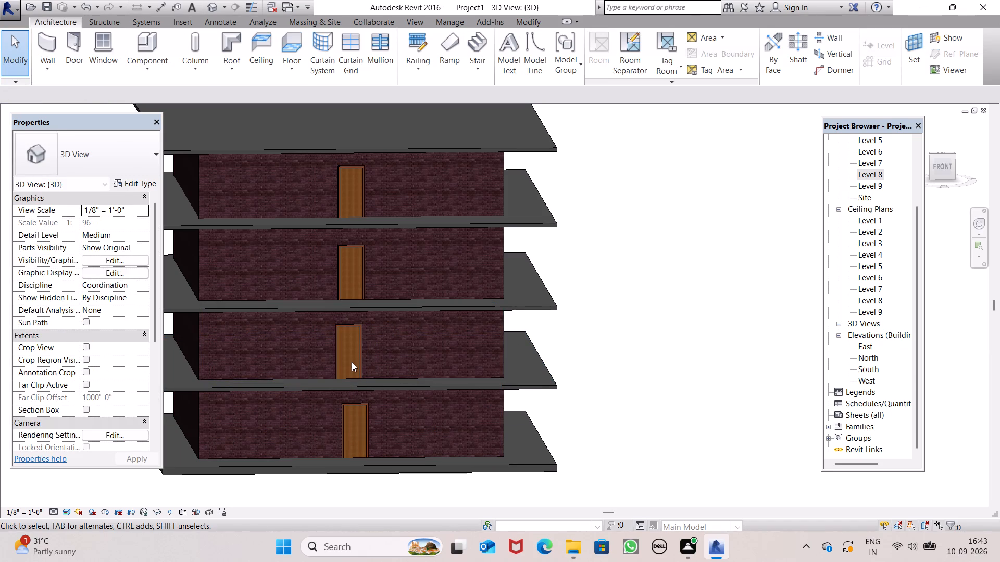
left_click(351, 360)
left_click(359, 350)
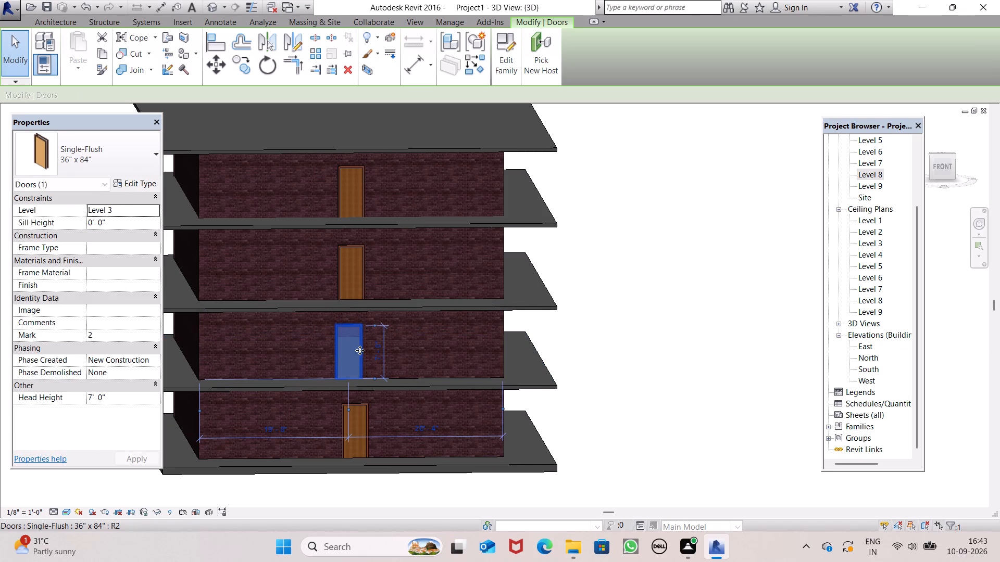
key("Right")
left_click(604, 377)
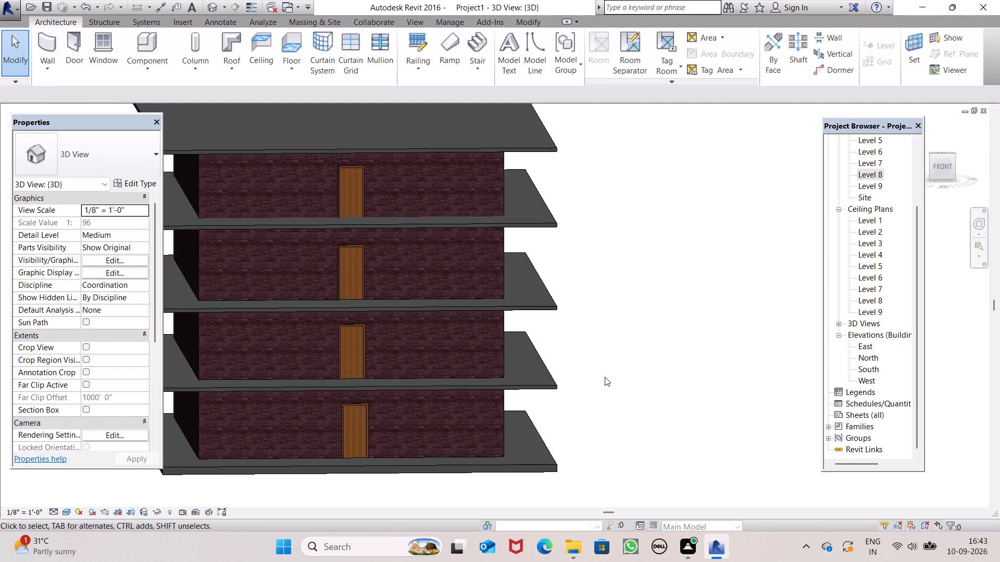
Place Single-Flush 30" x 80" doors near the front corner of the left-face walls on the two upper storeys.
scroll(664, 404, "up", 1)
scroll(630, 392, "down", 1)
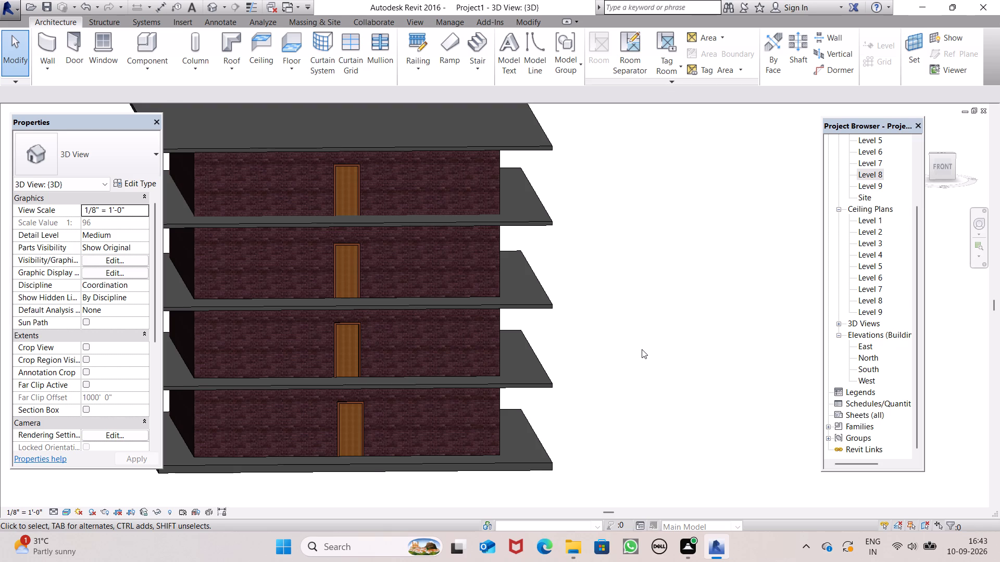
scroll(642, 349, "down", 2)
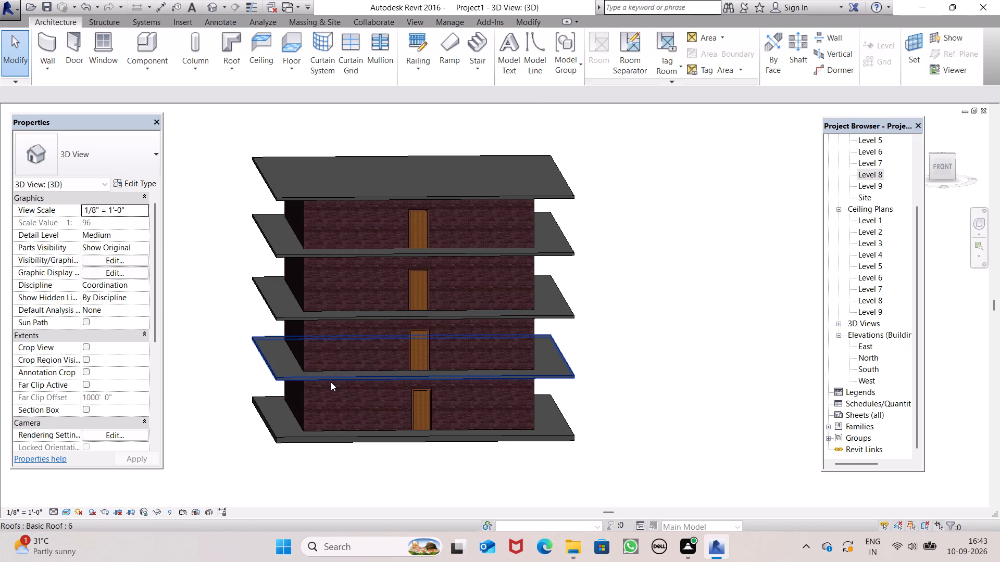
middle_click_drag(329, 382, 478, 410, "shift")
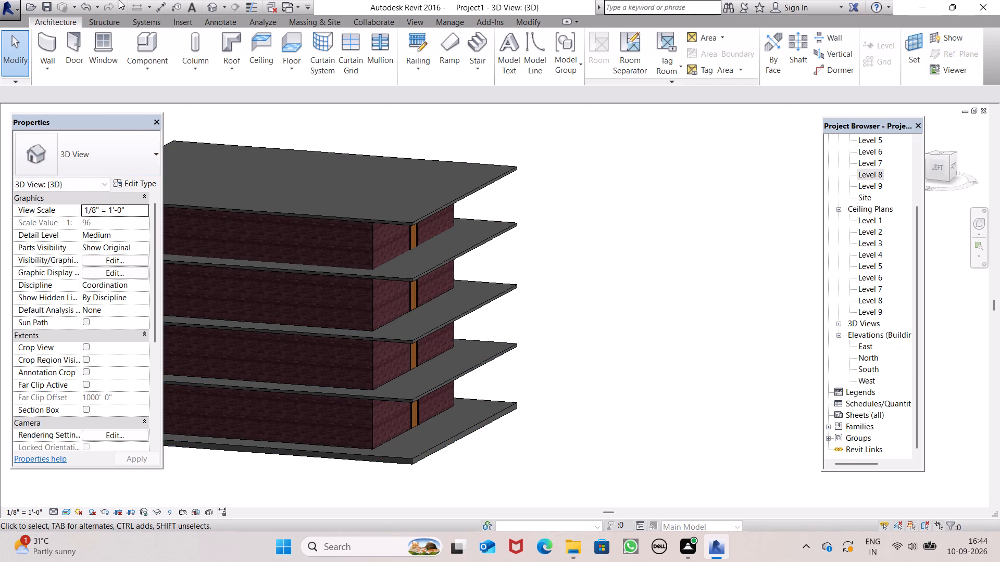
left_click(78, 48)
left_click(58, 159)
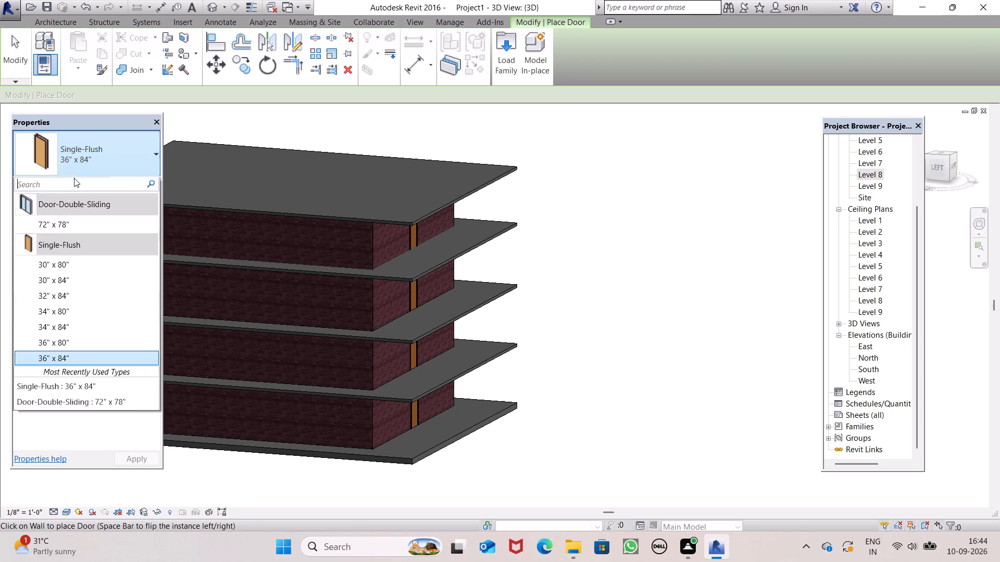
left_click(65, 265)
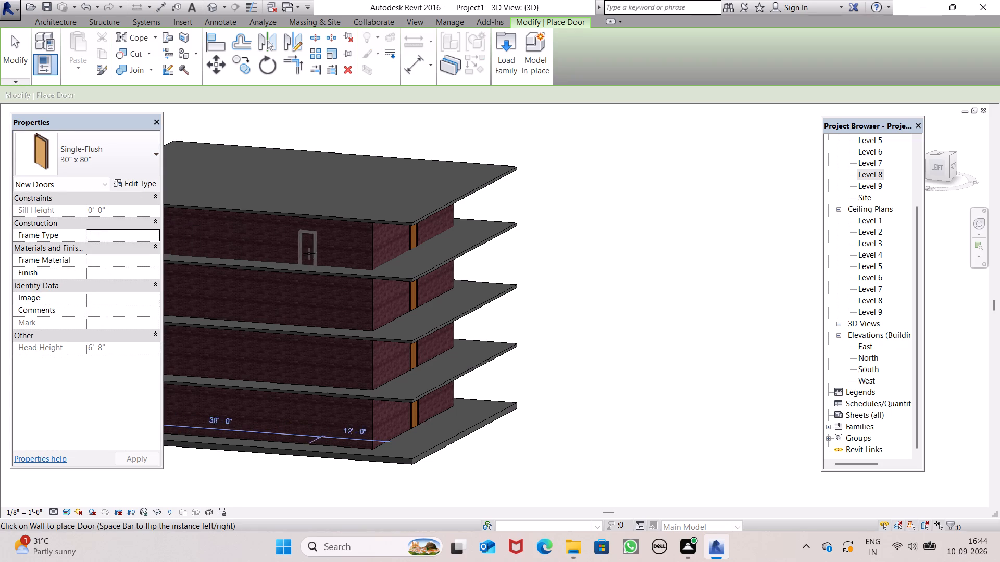
scroll(335, 238, "up", 7)
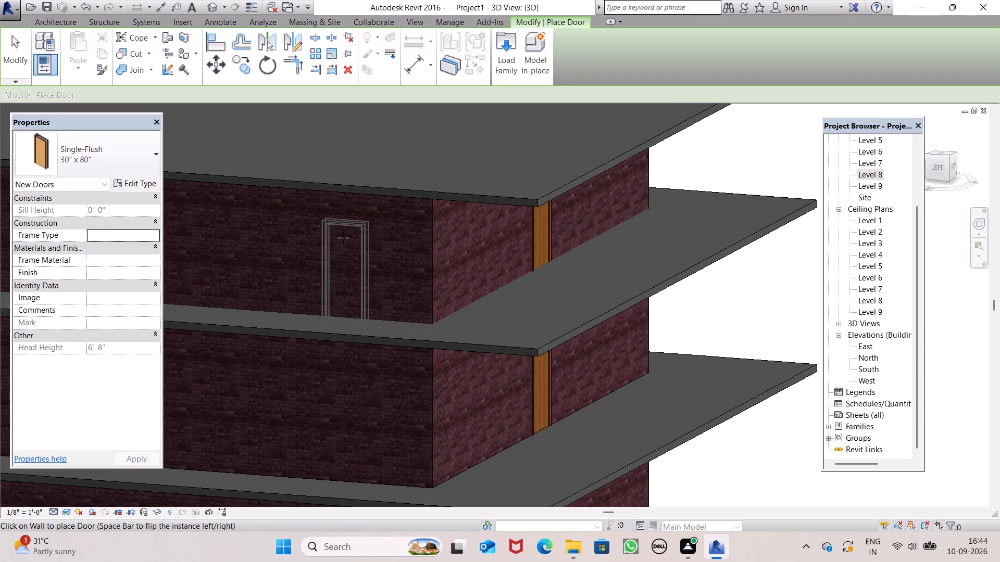
left_click(354, 234)
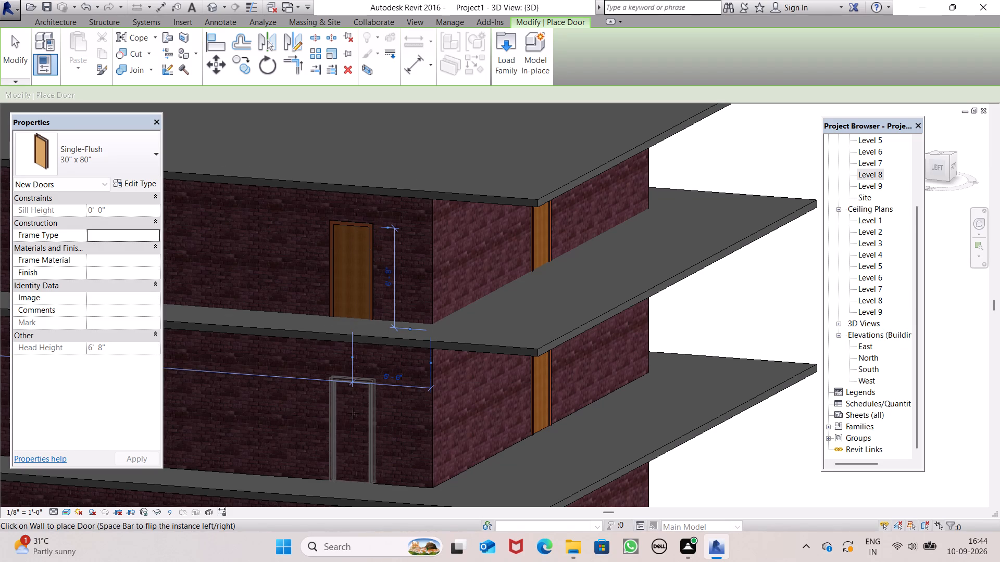
left_click(348, 412)
key("space")
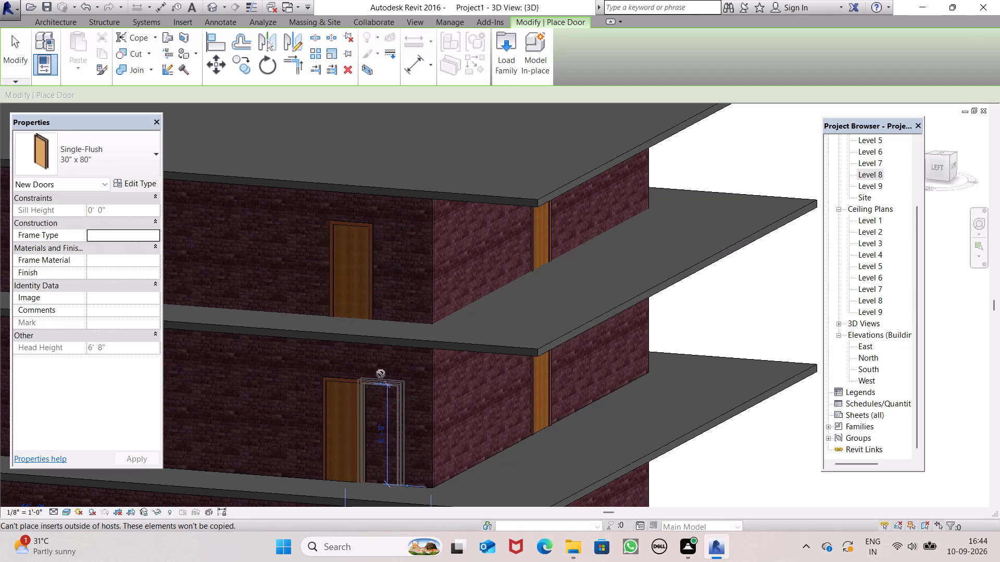
key("space")
key("Escape")
key("Escape")
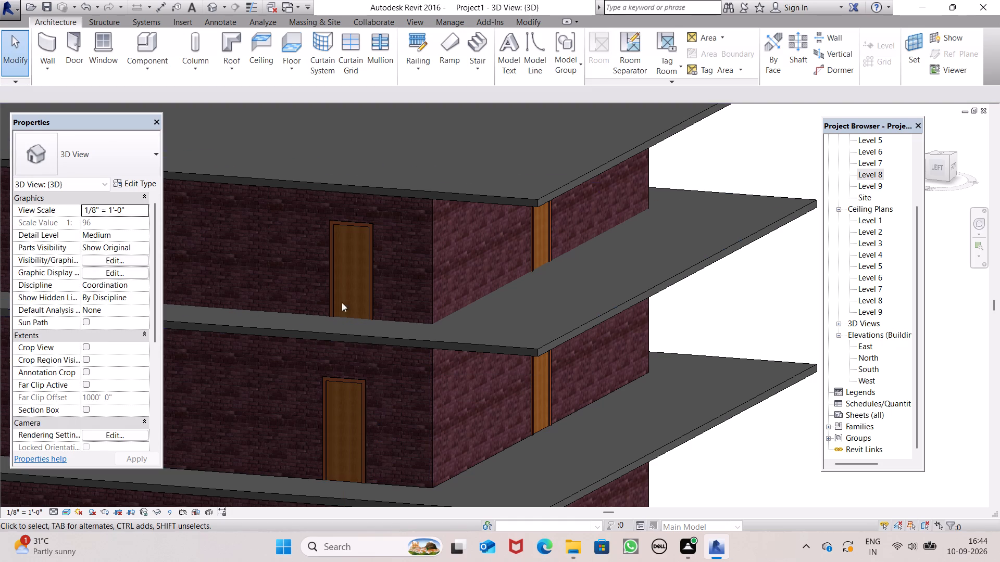
Nudge the top-storey left-face door upward to a sill height of 0' 6" so it sits on the slab.
left_click(348, 296)
left_click(359, 302)
left_click(365, 302)
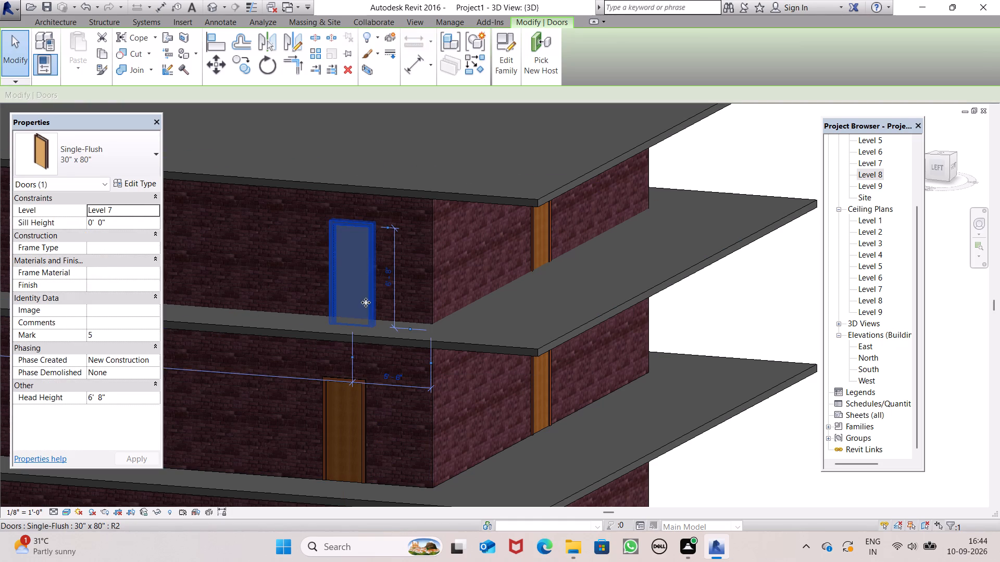
left_click(363, 300)
left_click(361, 300)
left_click(358, 299)
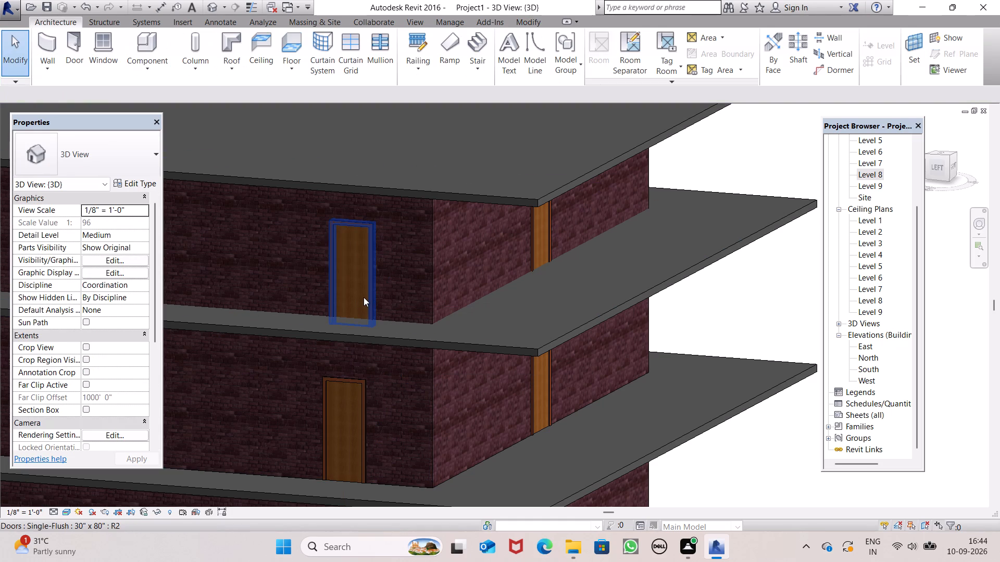
left_click(364, 297)
key("Up")
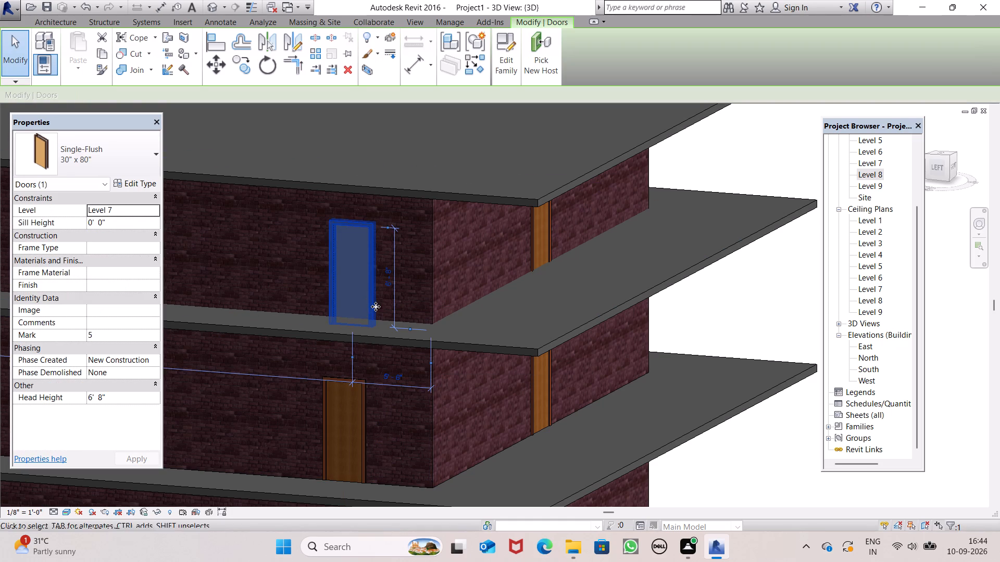
key("Up")
key("Up")
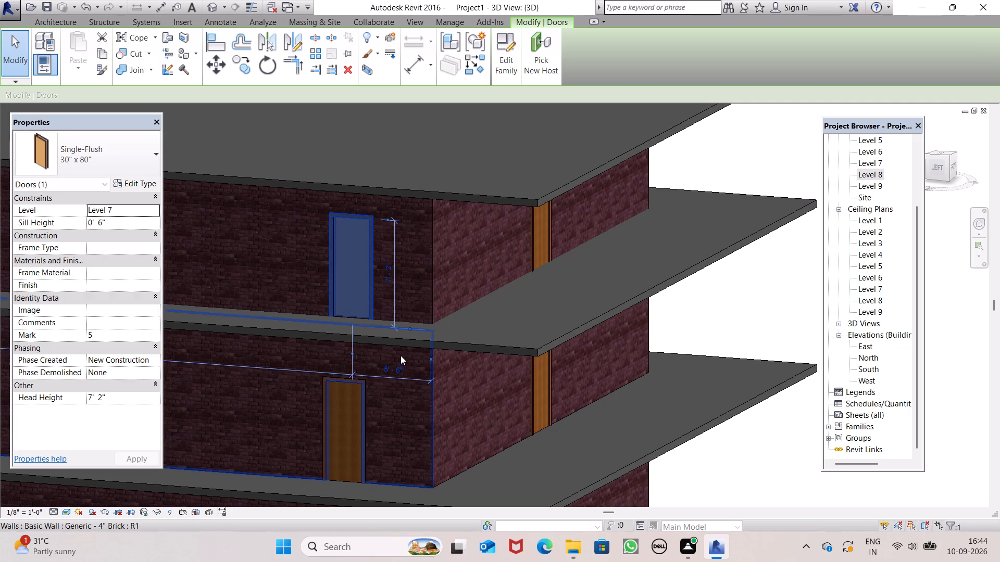
scroll(404, 352, "down", 1)
left_click(768, 306)
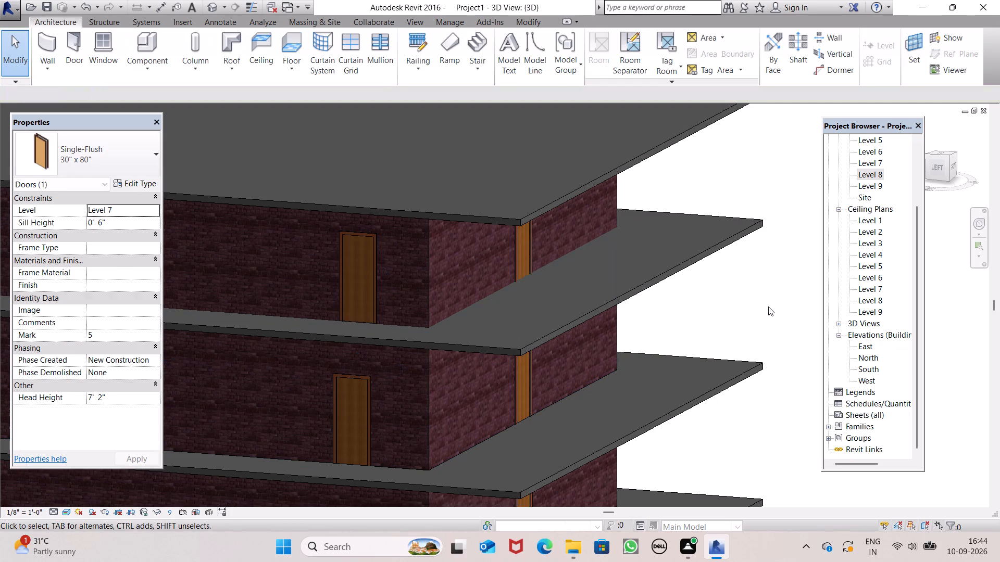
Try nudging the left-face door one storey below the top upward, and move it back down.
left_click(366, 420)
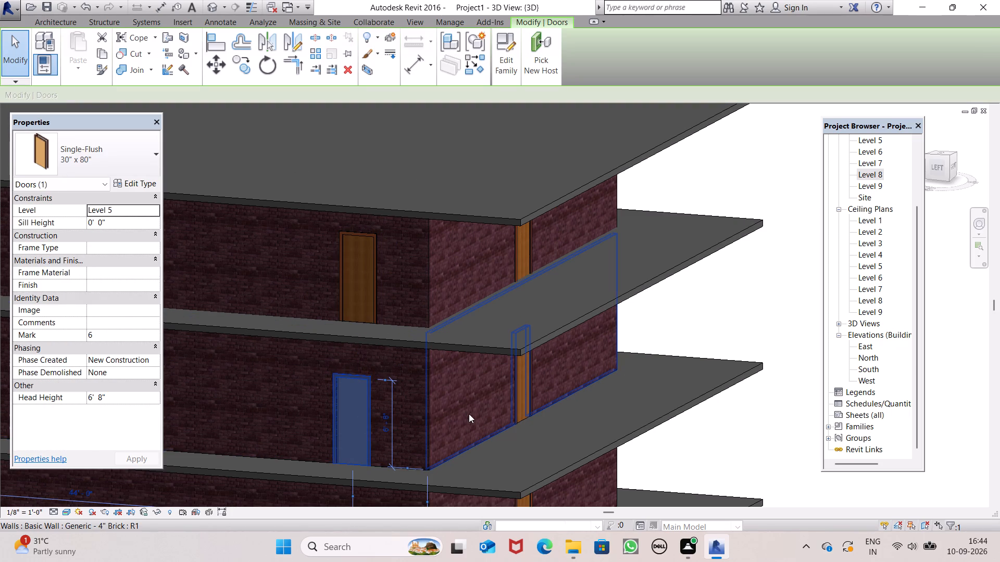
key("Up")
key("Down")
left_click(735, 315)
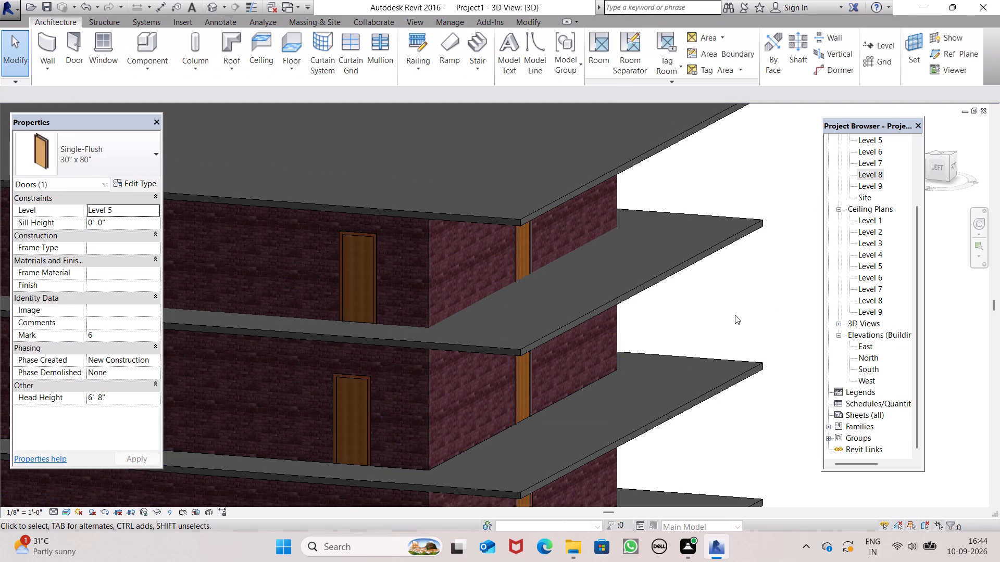
Nudge the top-storey Single-Flush 36" x 84" front door upward by about 6 inches so its base clears the slab.
left_click(525, 257)
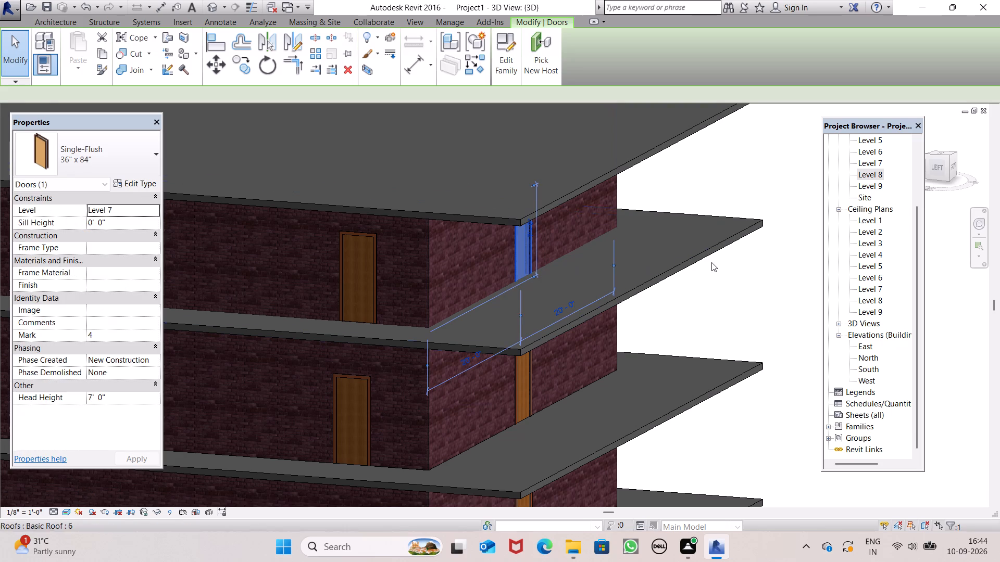
scroll(711, 262, "up", 1)
scroll(733, 287, "down", 2)
middle_click_drag(733, 287, 609, 352, "shift")
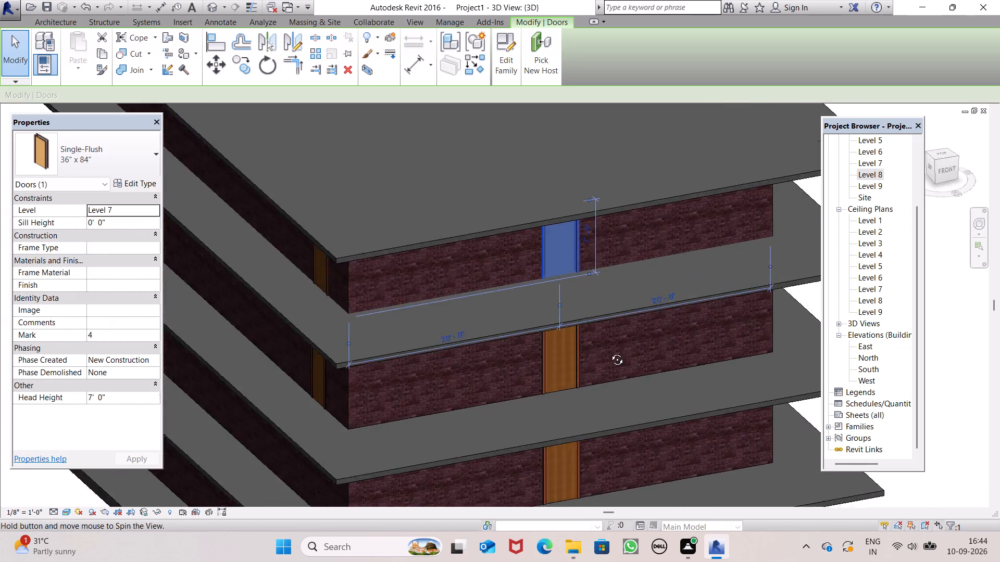
middle_click_drag(609, 352, 588, 239, "shift")
scroll(586, 208, "up", 5)
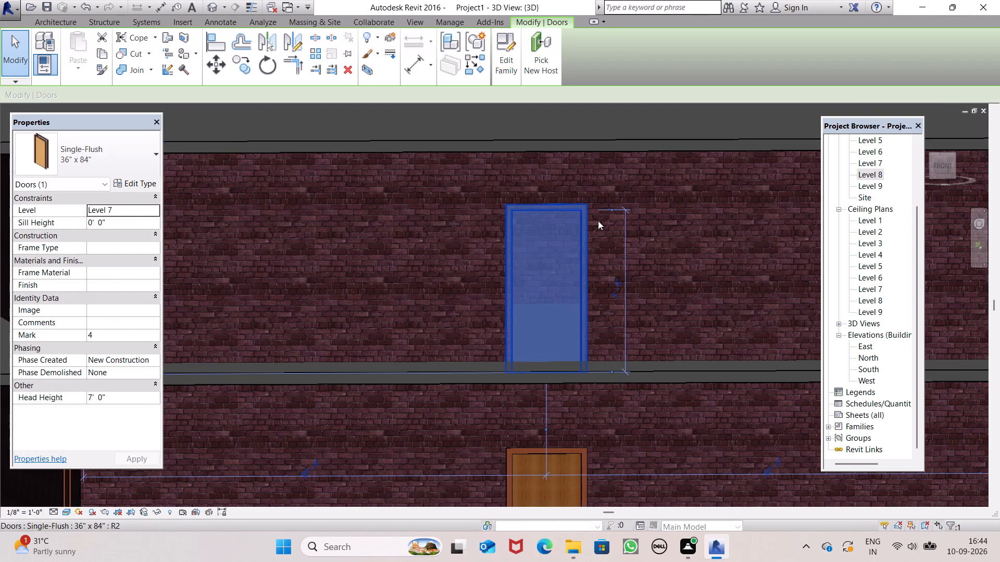
key("Up")
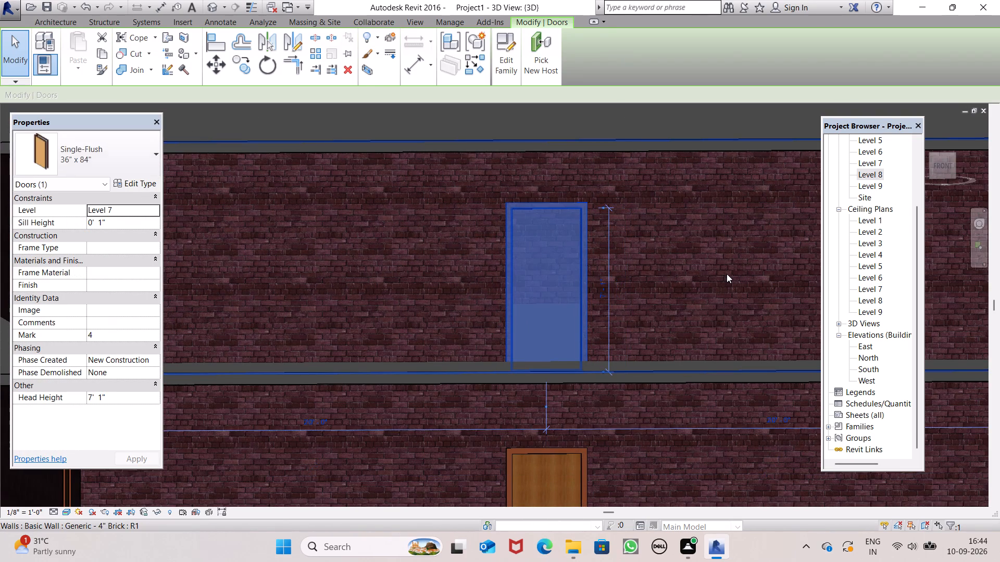
key("Up")
key("Up")
key("Up")
key("Up")
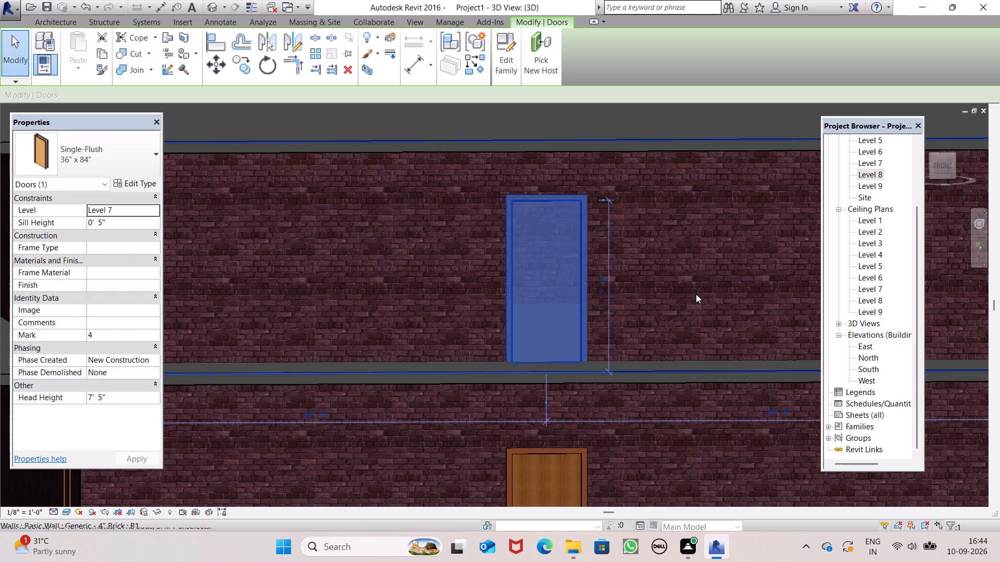
key("Up")
key("Up")
key("Down")
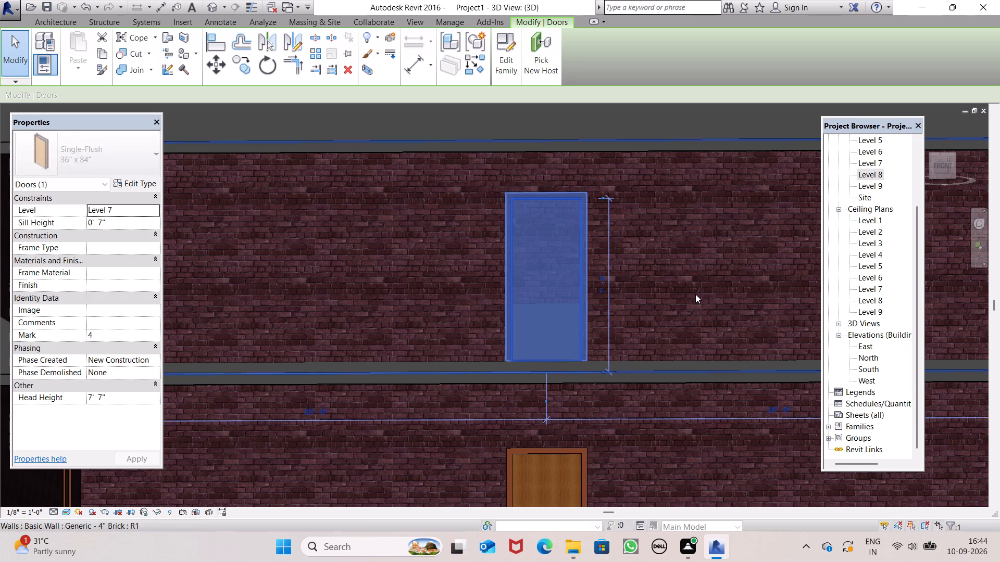
scroll(565, 277, "down", 9)
left_click(711, 337)
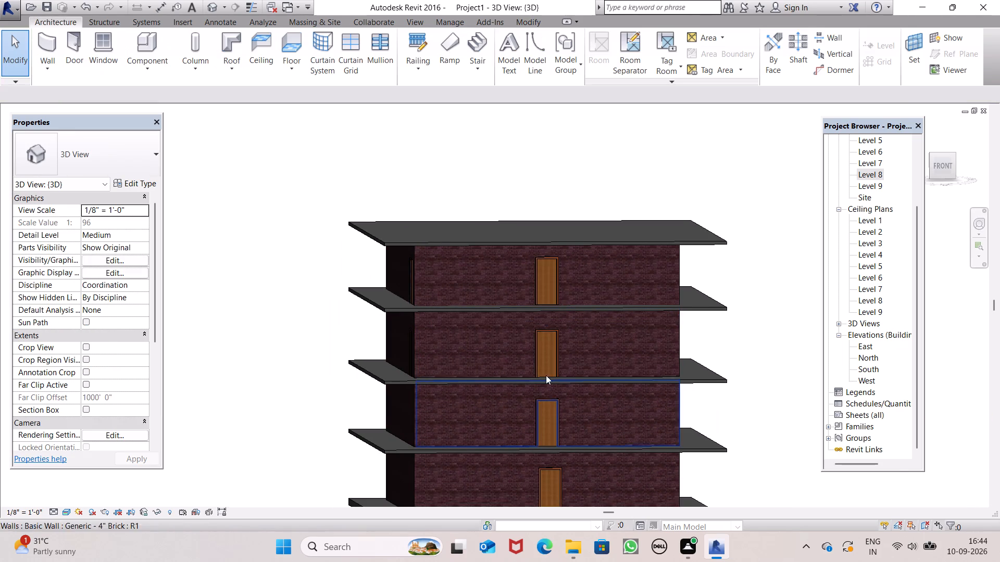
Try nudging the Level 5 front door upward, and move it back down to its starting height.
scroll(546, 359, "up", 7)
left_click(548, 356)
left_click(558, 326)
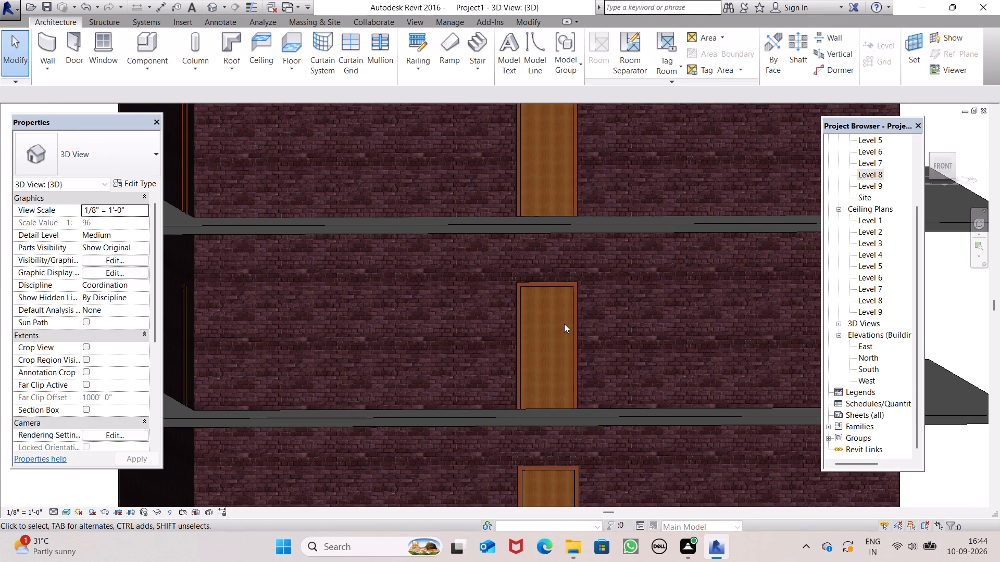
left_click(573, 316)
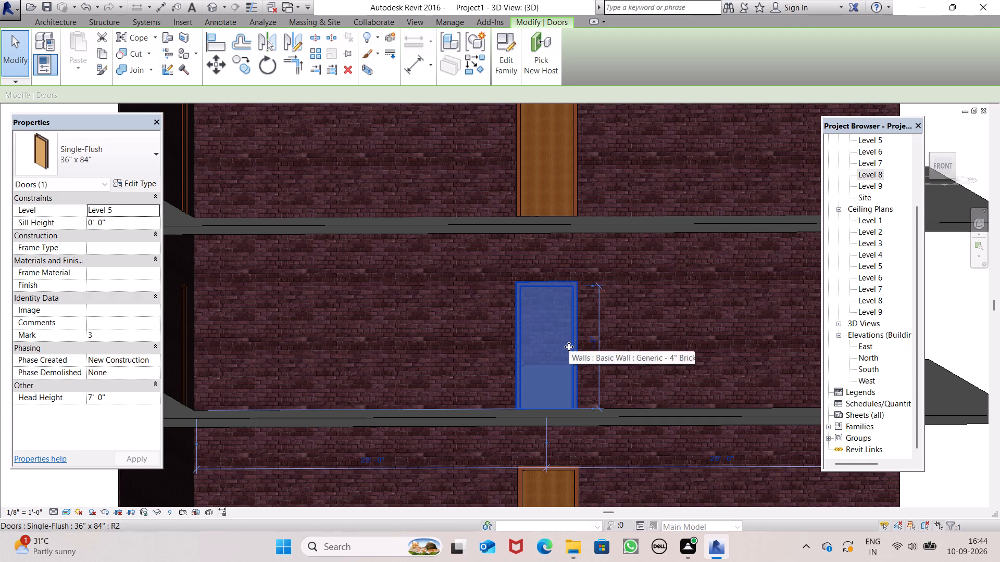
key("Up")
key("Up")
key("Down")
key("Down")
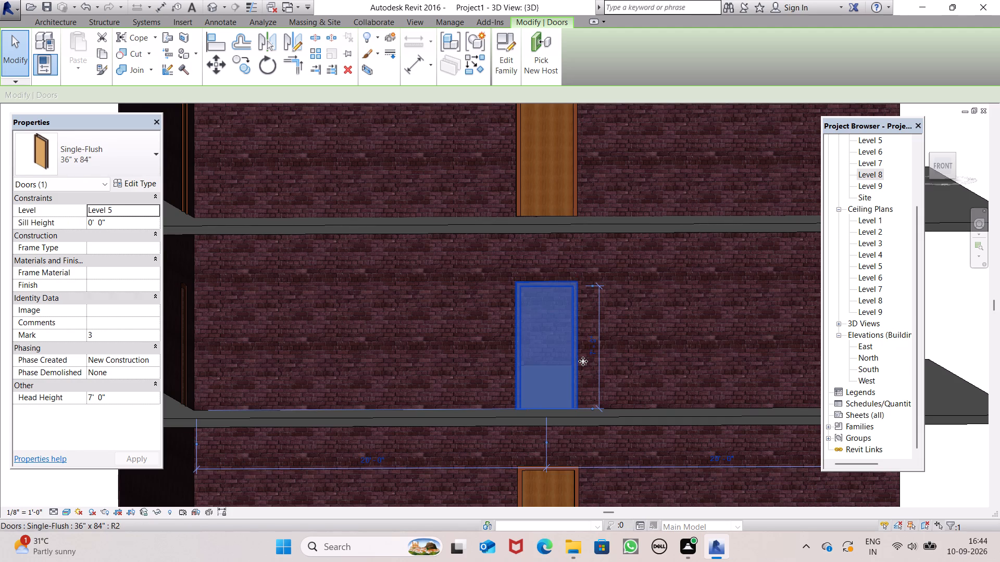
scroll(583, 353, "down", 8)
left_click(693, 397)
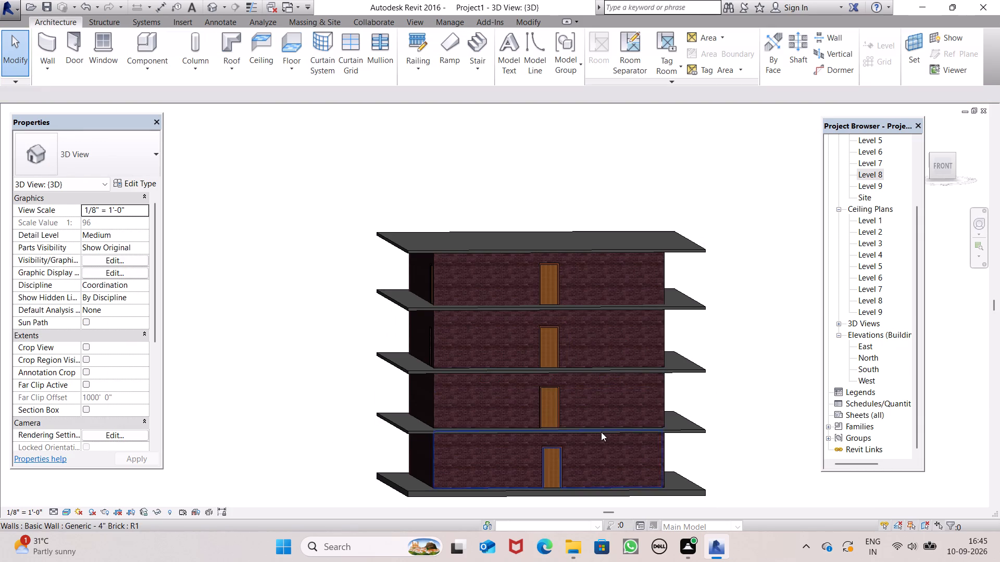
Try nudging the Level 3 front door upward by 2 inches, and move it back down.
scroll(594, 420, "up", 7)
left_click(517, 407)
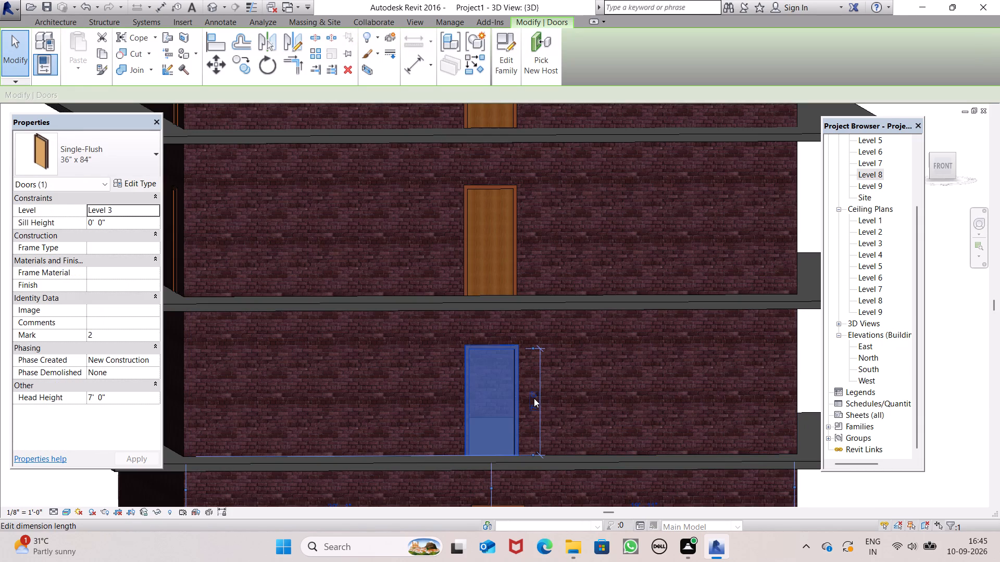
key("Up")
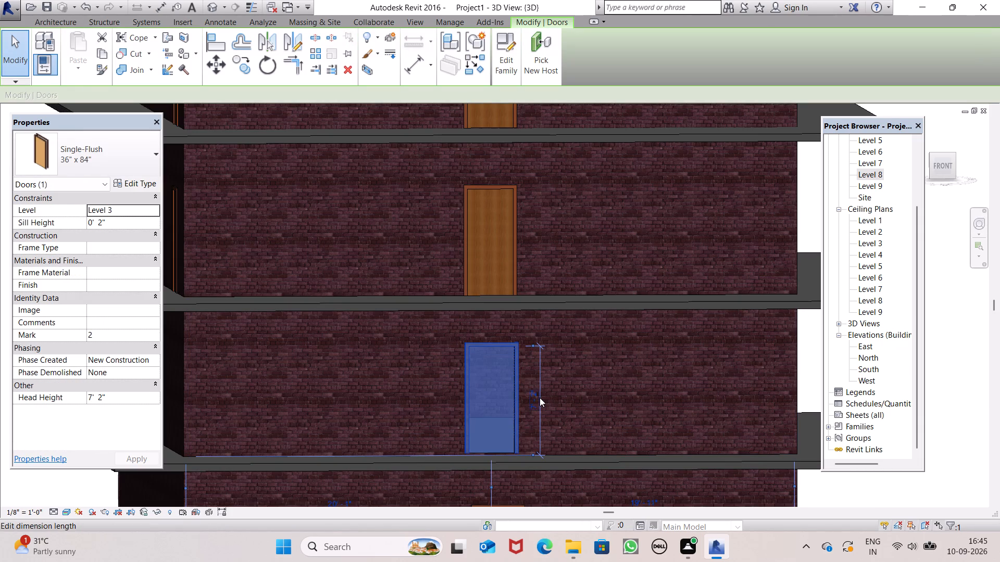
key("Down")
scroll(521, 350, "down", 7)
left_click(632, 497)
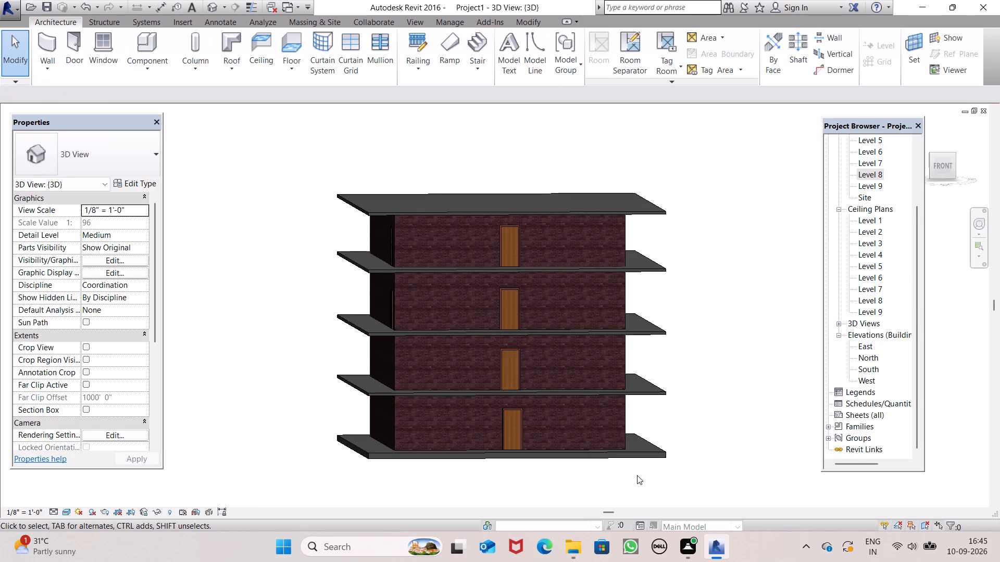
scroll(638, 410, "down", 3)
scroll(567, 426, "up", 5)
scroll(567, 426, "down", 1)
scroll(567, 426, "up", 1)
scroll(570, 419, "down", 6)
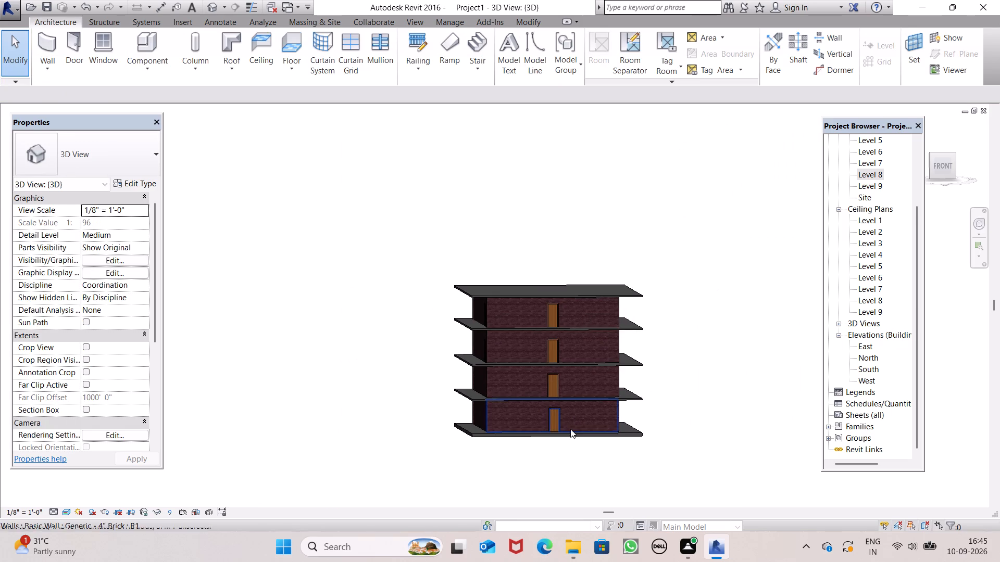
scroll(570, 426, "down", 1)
Place two Fixed 16" x 24" windows in the lowest storey's left-face wall, about 6' and 14' from the rear corner.
middle_click_drag(567, 432, 718, 445, "shift")
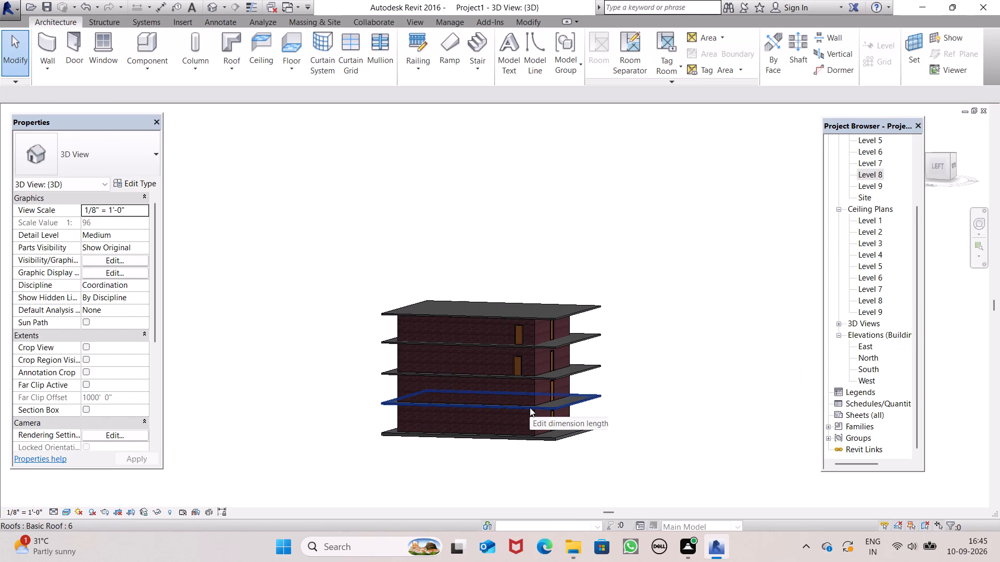
left_click(104, 50)
left_click(39, 151)
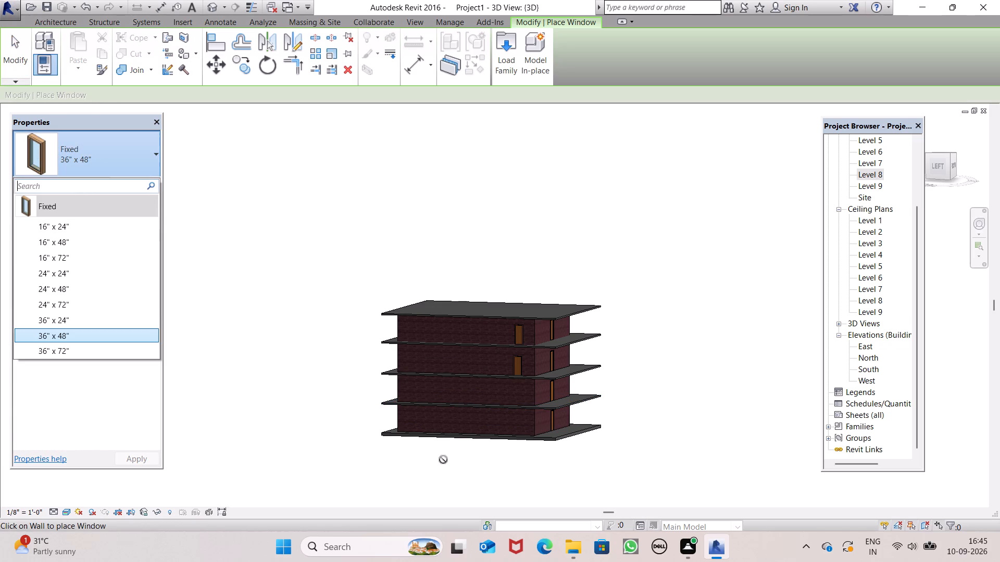
scroll(429, 377, "up", 2)
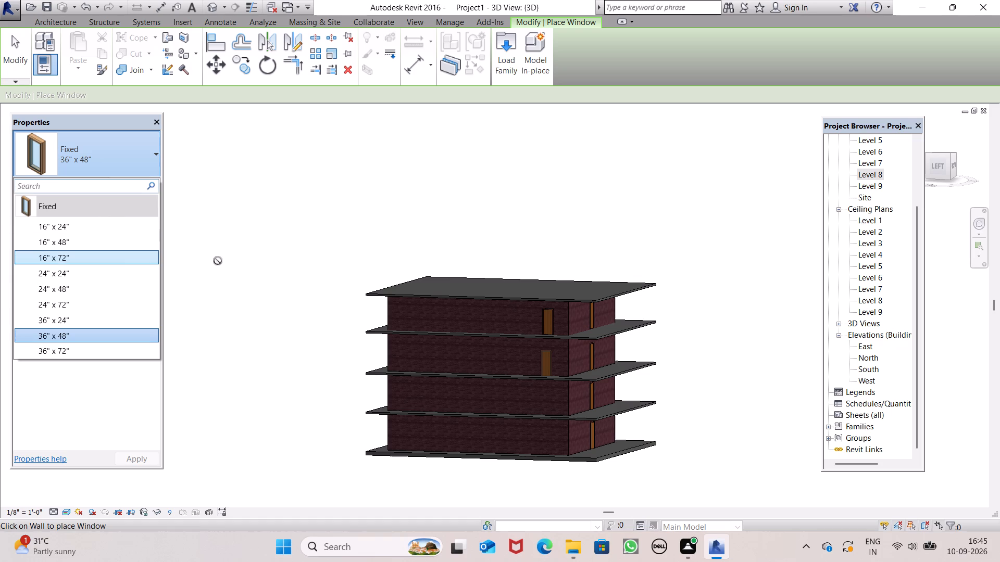
left_click(33, 159)
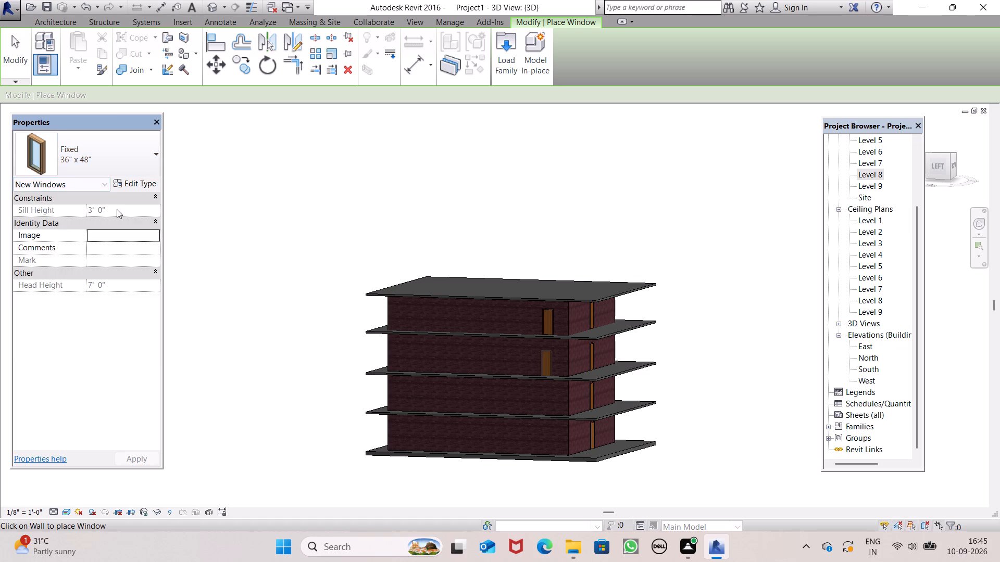
left_click(45, 165)
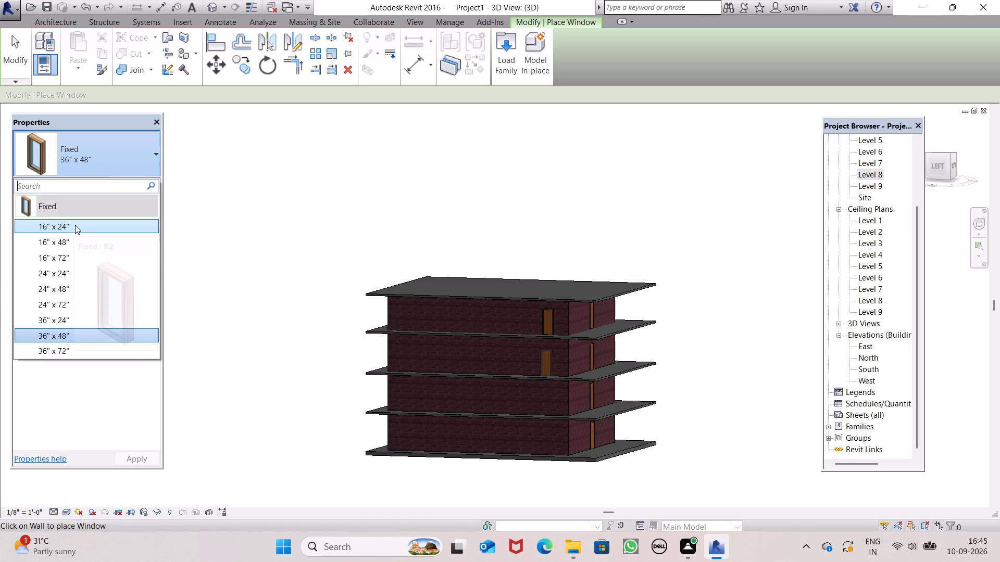
left_click(75, 225)
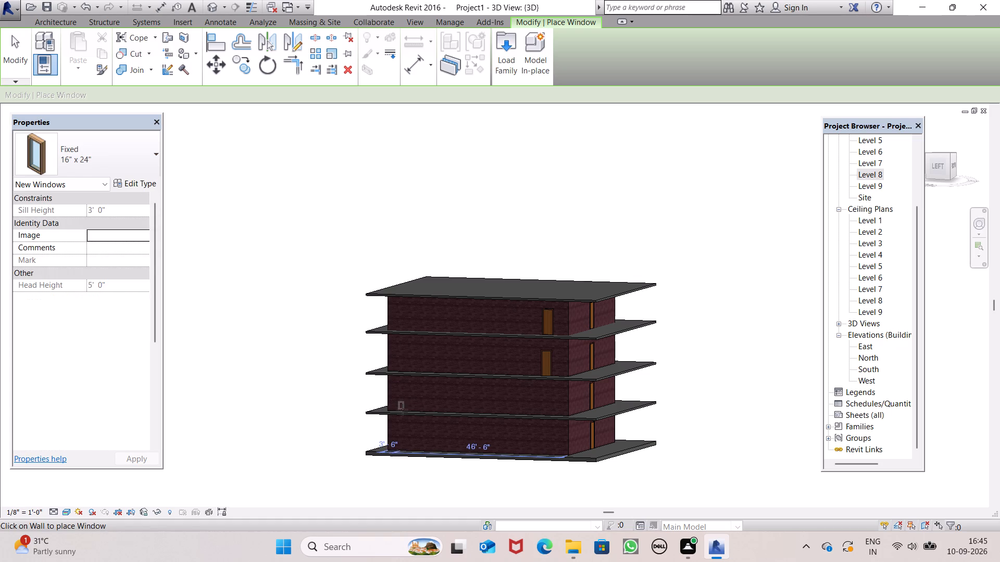
scroll(408, 431, "up", 7)
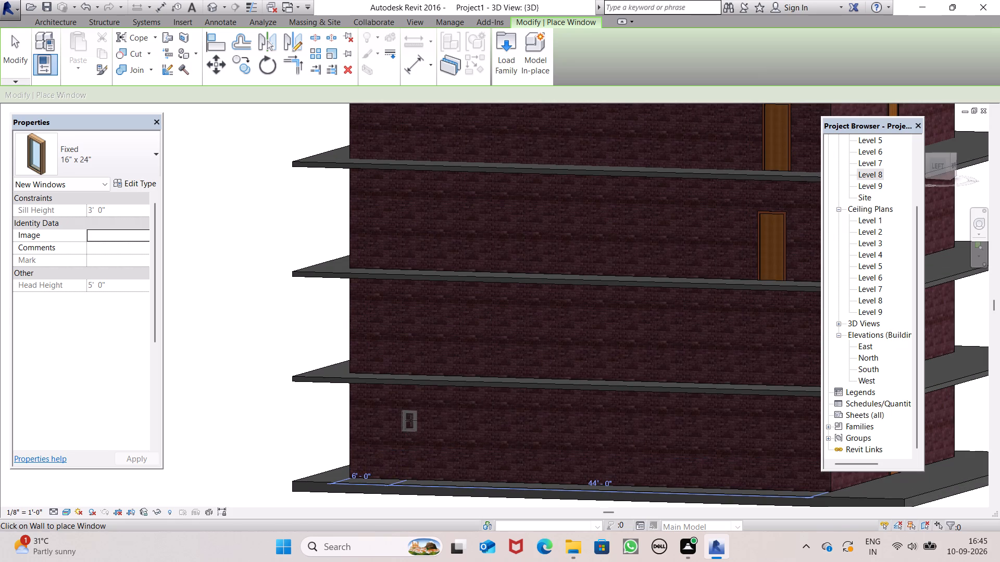
left_click(411, 423)
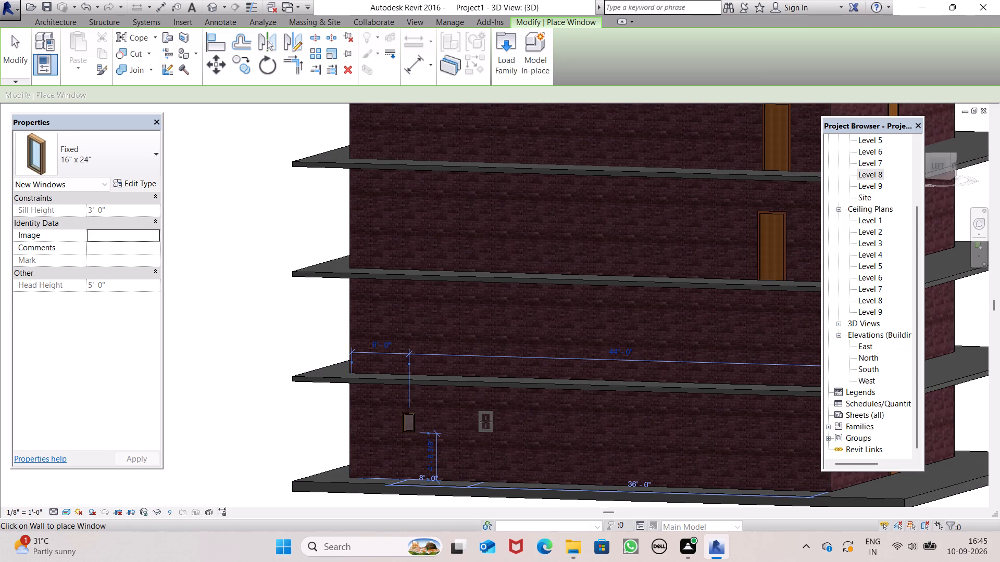
left_click(488, 425)
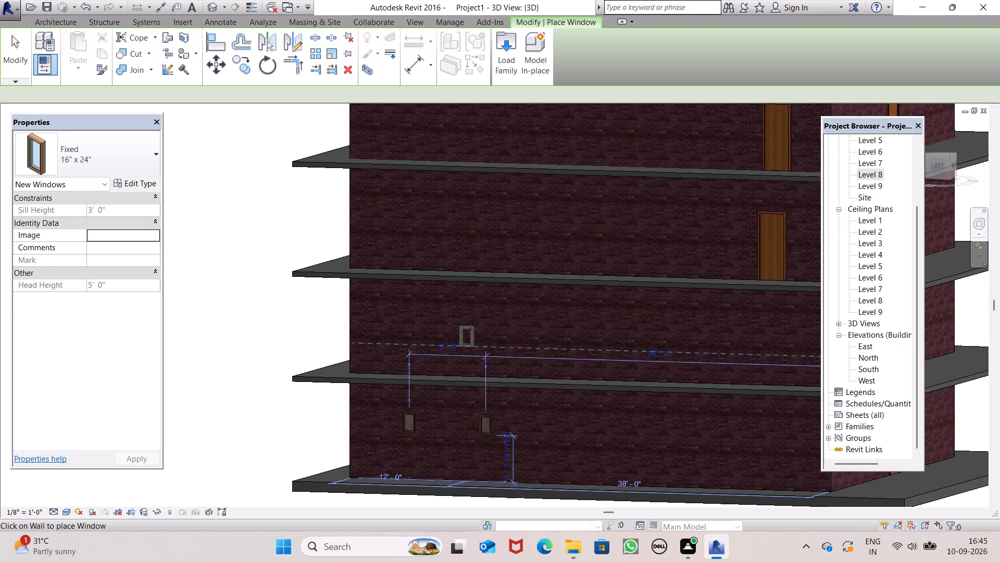
Place a pair of Fixed 16" x 24" windows in the left-face wall of each of the three upper storeys, roughly above the lowest pair.
left_click(485, 320)
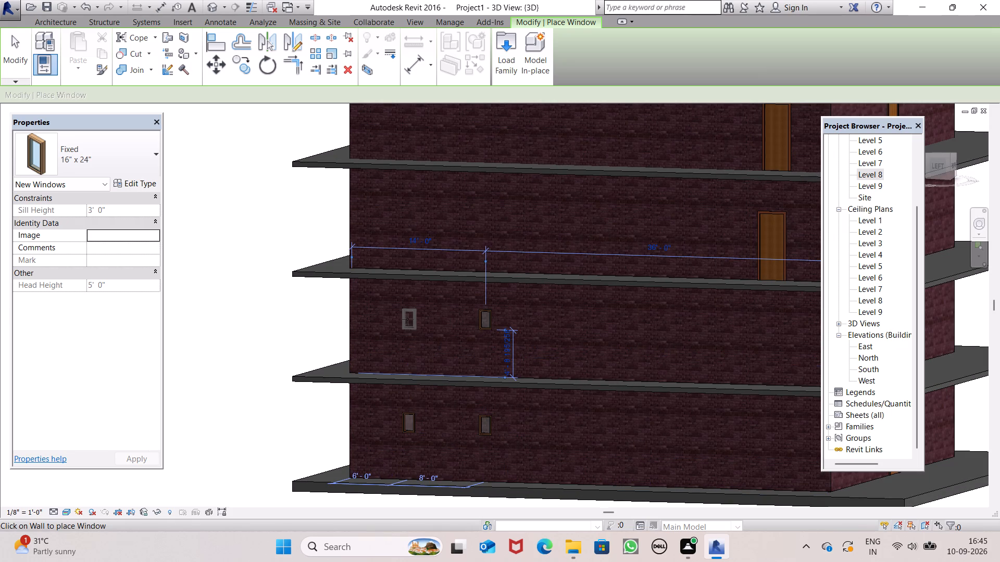
left_click(406, 317)
scroll(441, 328, "down", 2)
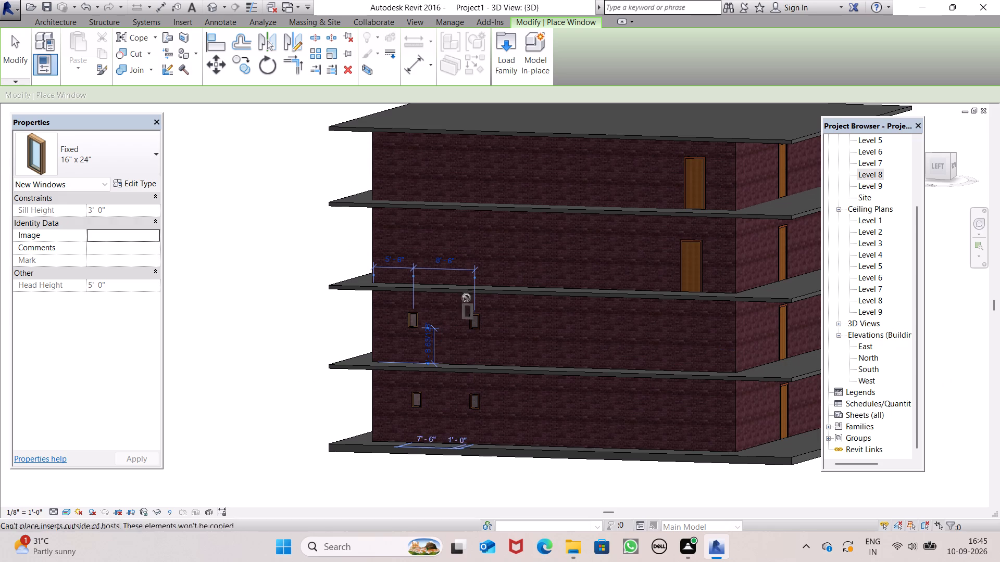
left_click(475, 242)
left_click(414, 243)
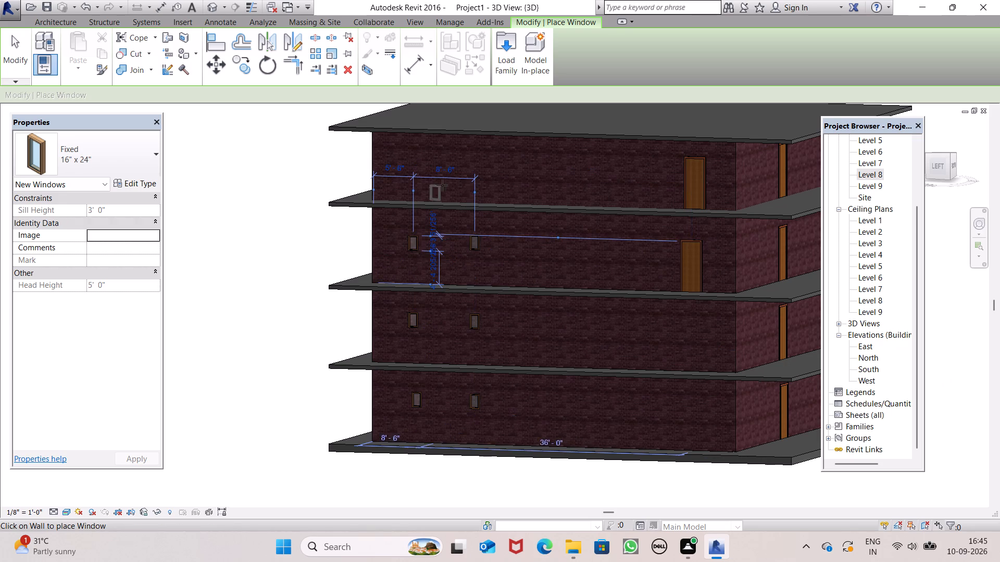
left_click(413, 160)
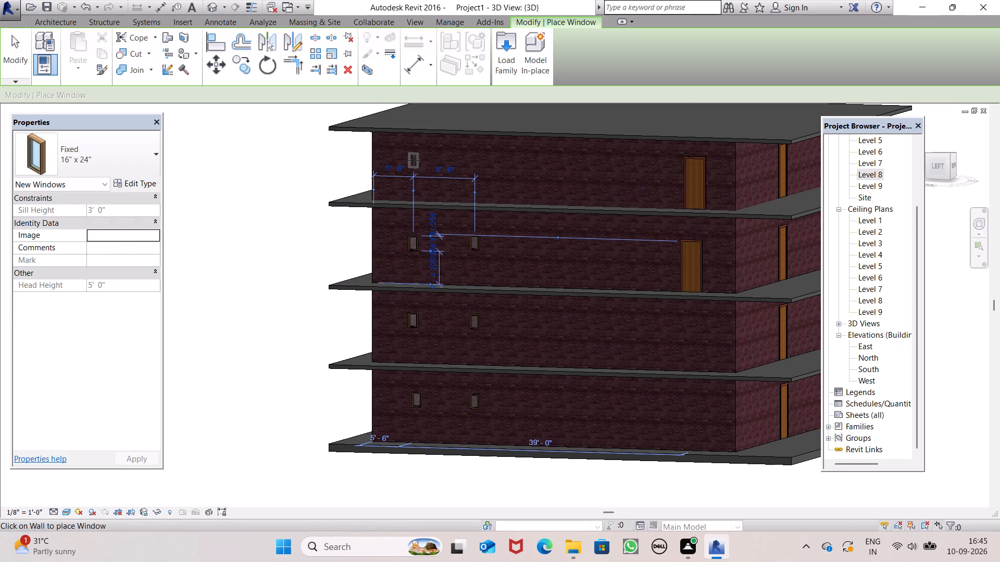
left_click(461, 161)
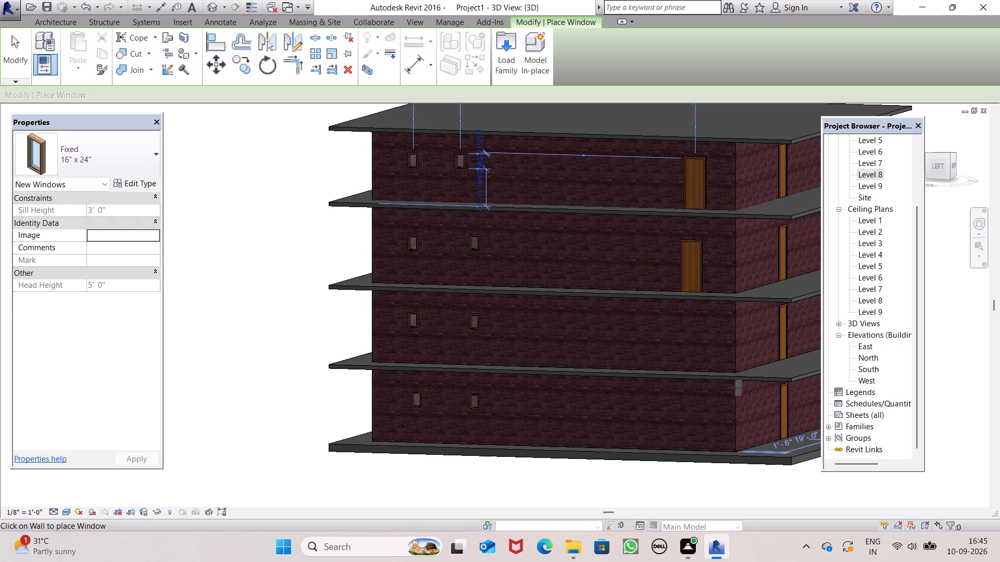
Place a third Fixed 16" x 24" window in the left-face walls of the two lowest storeys, about 18' from the front corner.
scroll(621, 336, "up", 2)
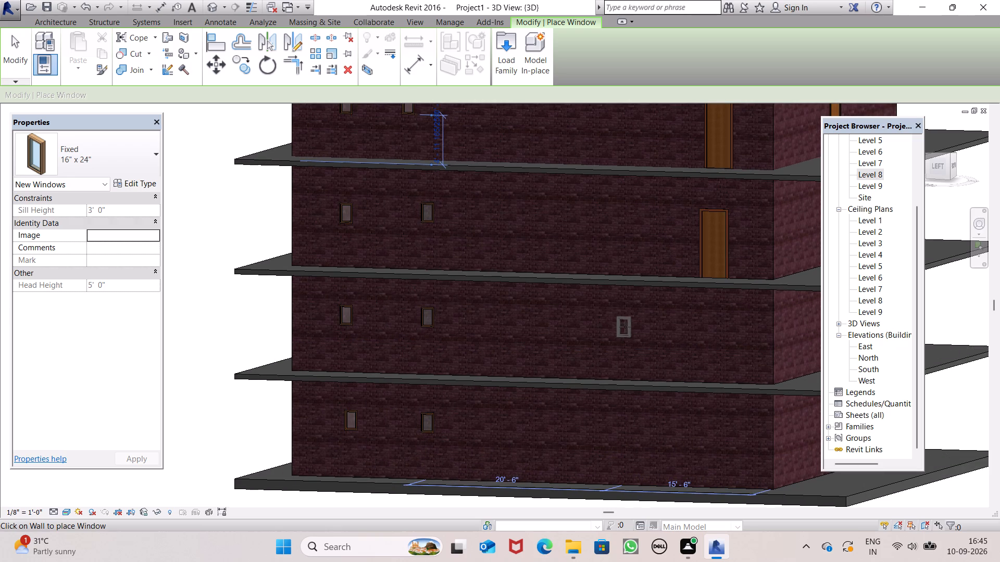
left_click(604, 321)
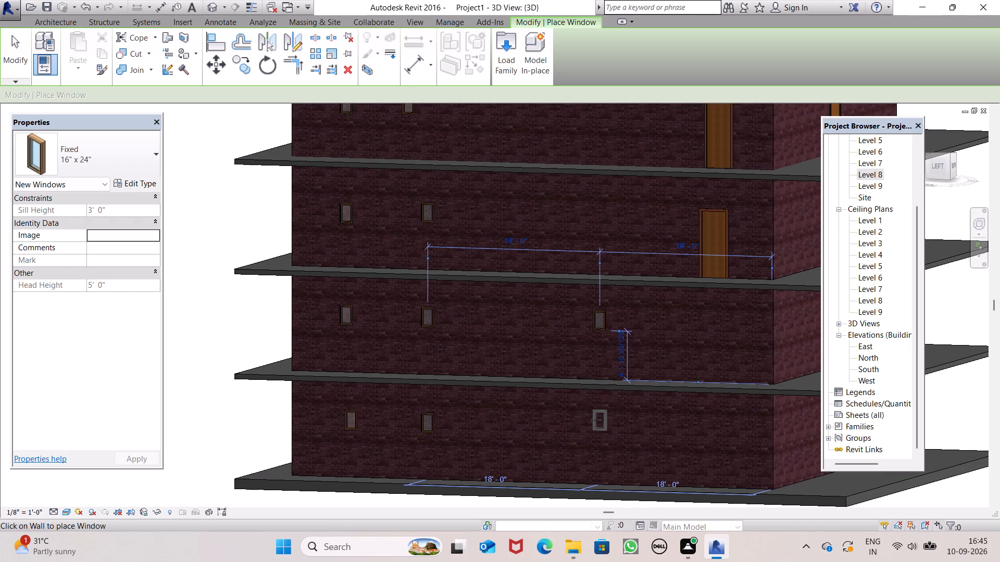
left_click(594, 423)
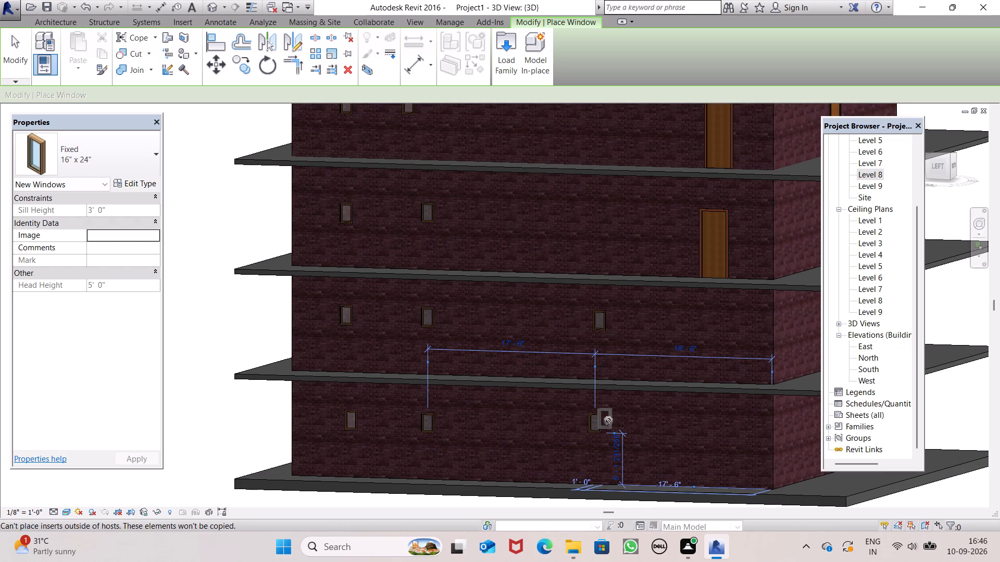
key("Escape")
key("Escape")
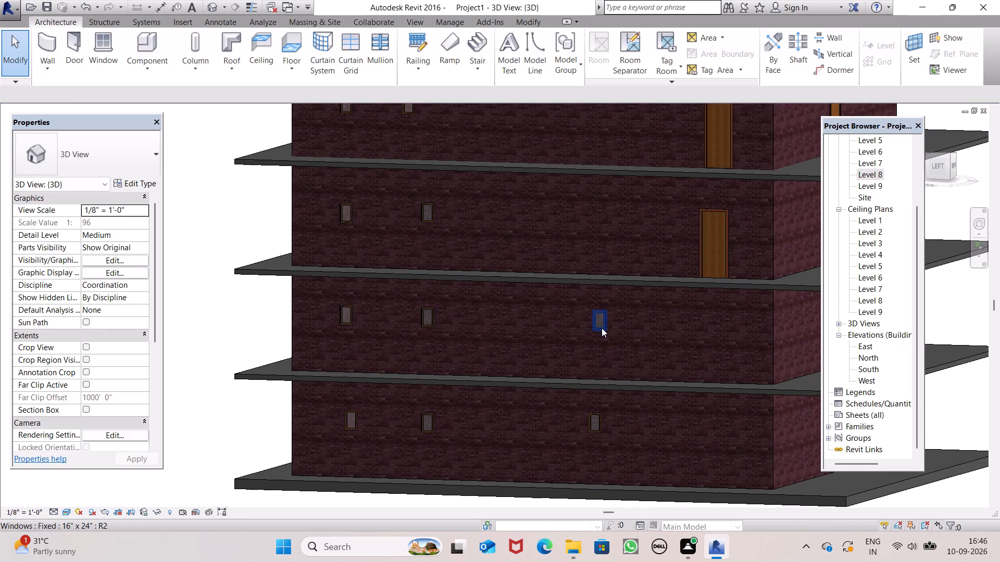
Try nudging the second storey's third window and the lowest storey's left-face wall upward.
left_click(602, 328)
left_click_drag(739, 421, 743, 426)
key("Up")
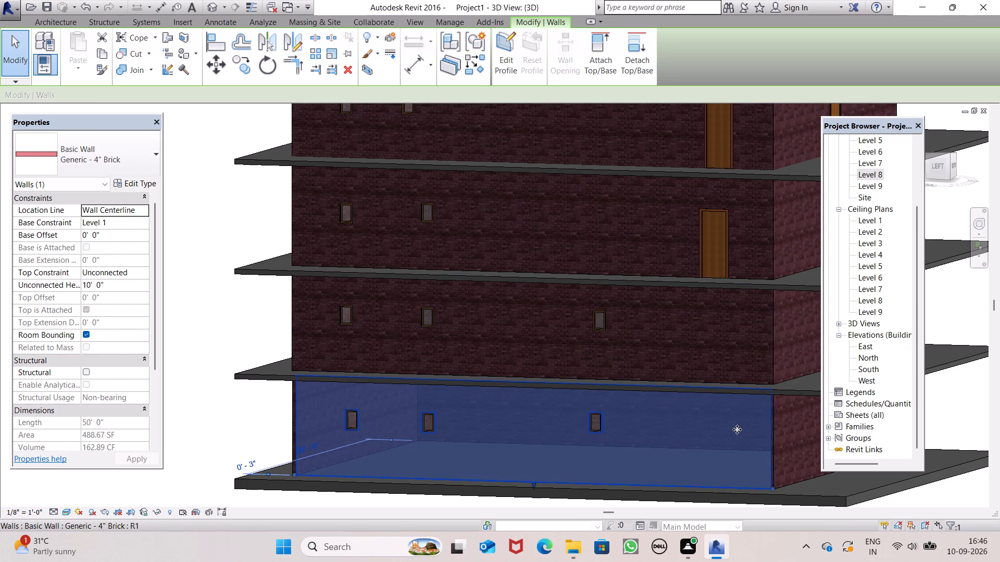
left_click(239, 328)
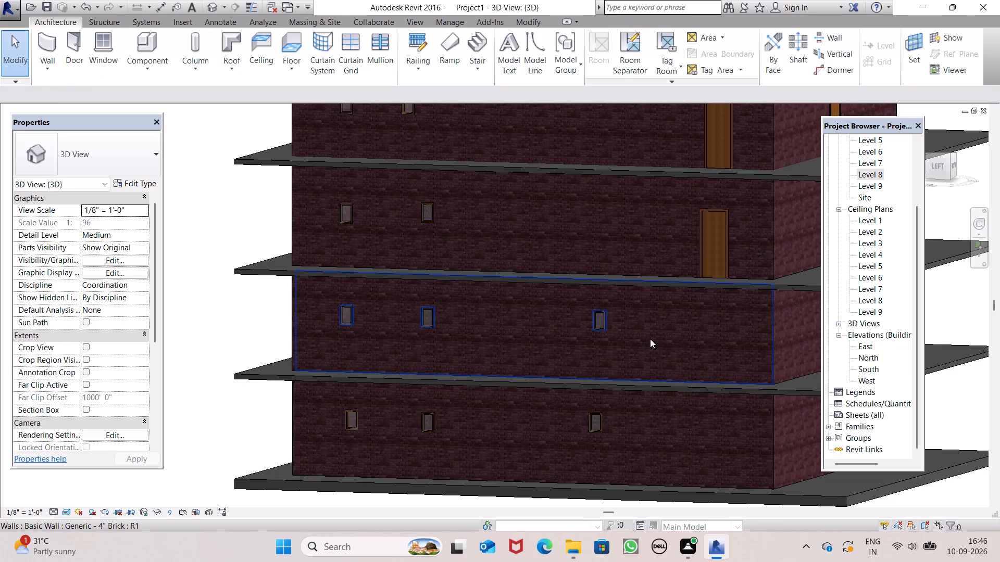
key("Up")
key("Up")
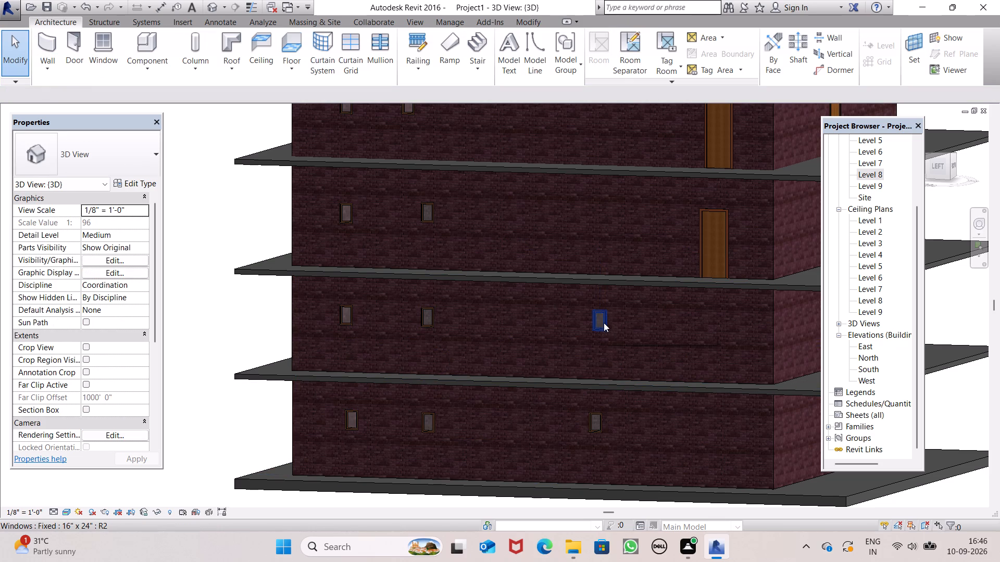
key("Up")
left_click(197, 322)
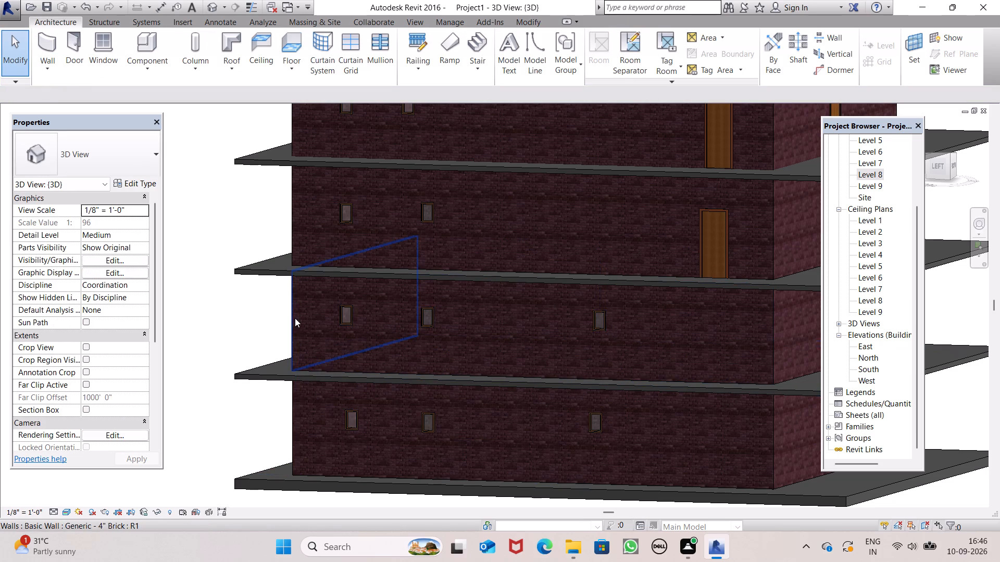
Nudge the top storey's second left-face window toward the front until it sits 8' from the first window.
scroll(268, 312, "down", 3)
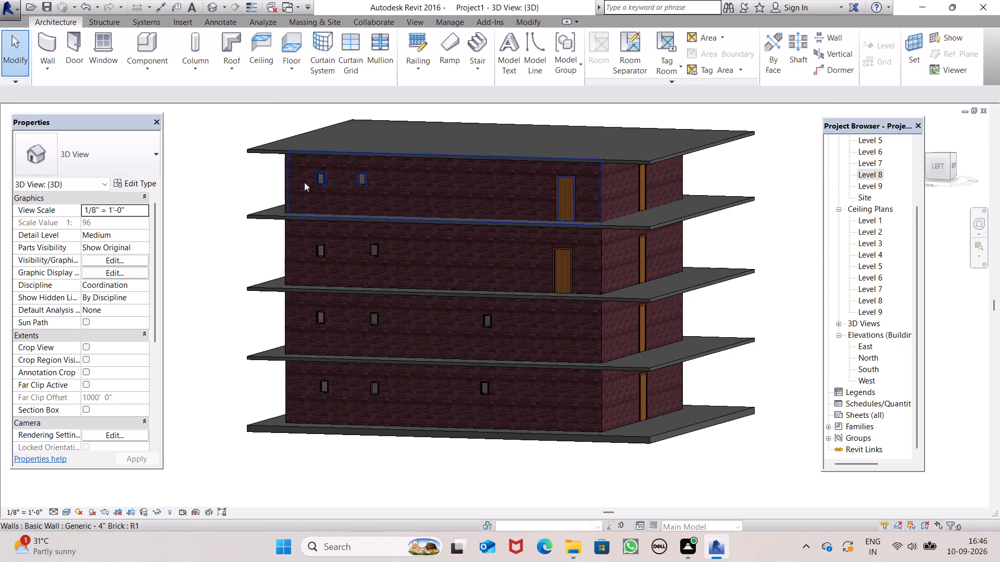
scroll(307, 178, "up", 5)
left_click(404, 183)
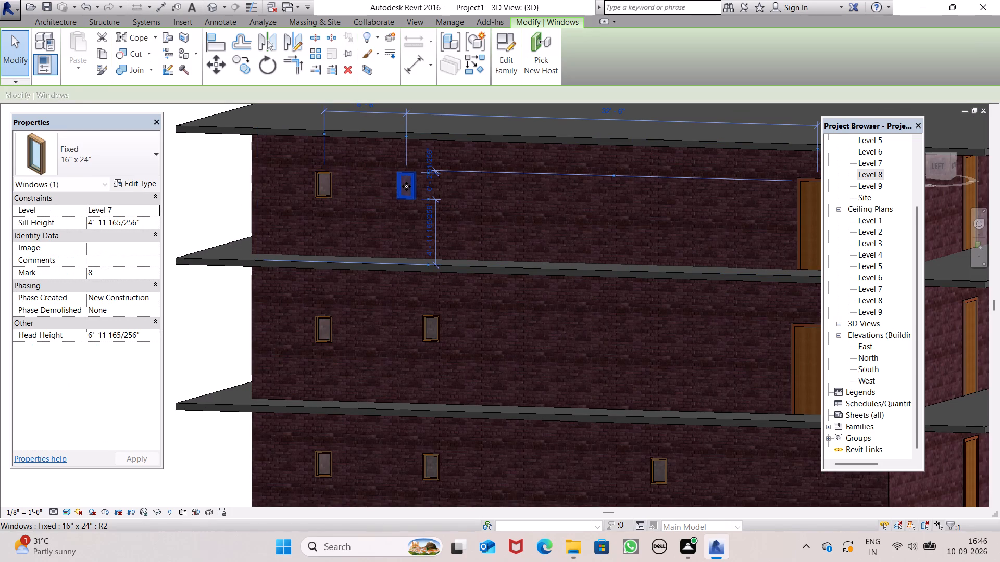
key("Right")
key("Right")
key("Right")
key("Right")
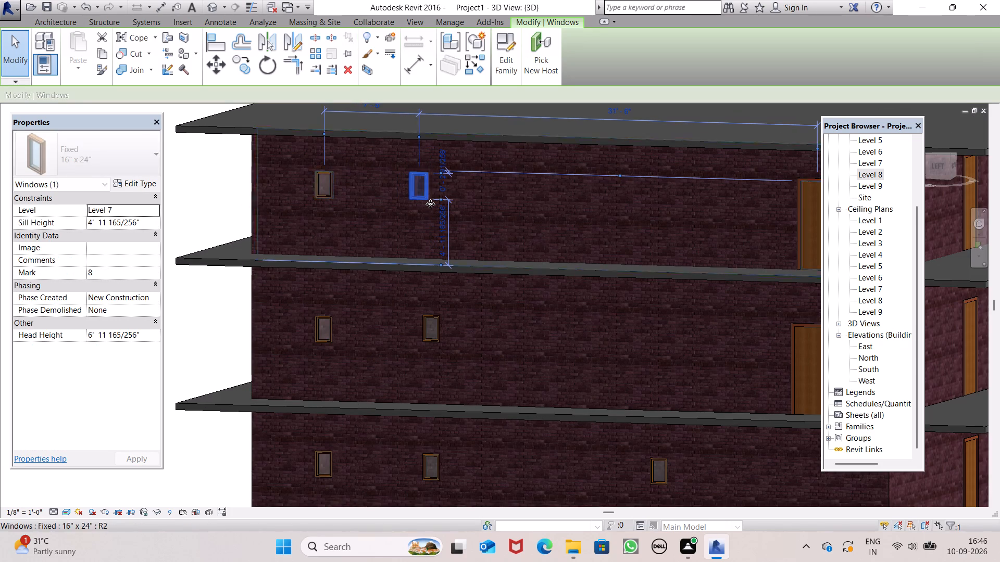
key("Right")
key("Right")
scroll(431, 203, "down", 4)
left_click(297, 200)
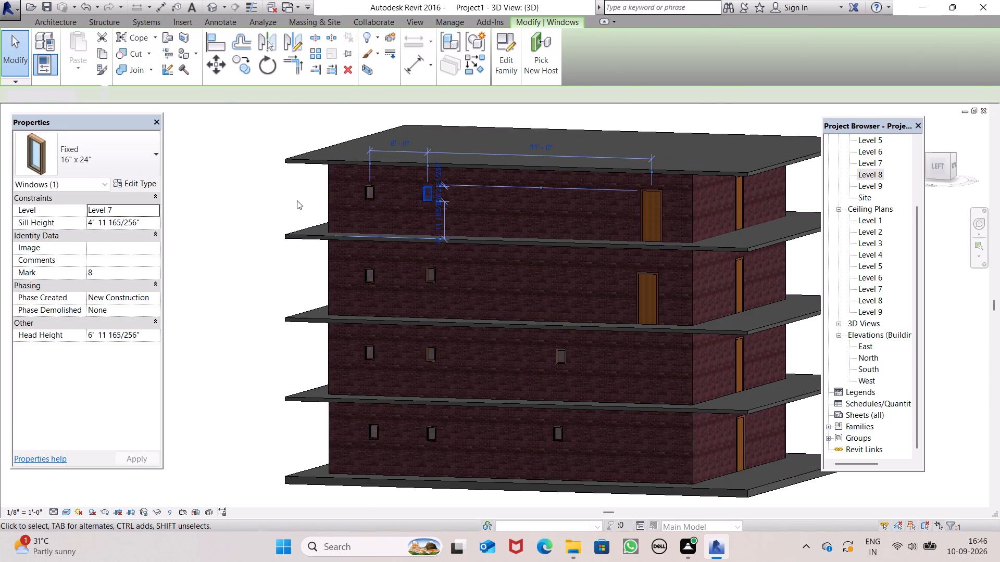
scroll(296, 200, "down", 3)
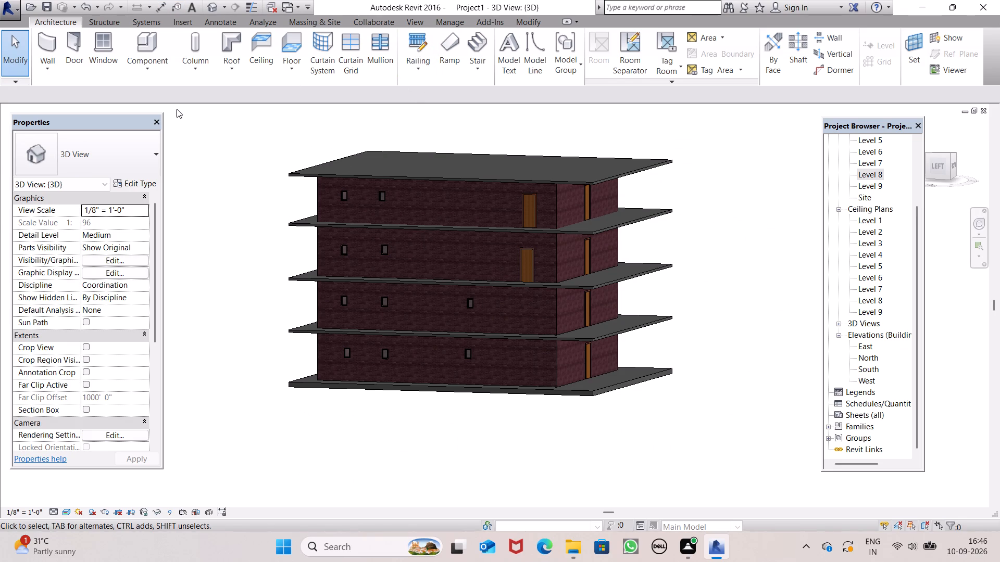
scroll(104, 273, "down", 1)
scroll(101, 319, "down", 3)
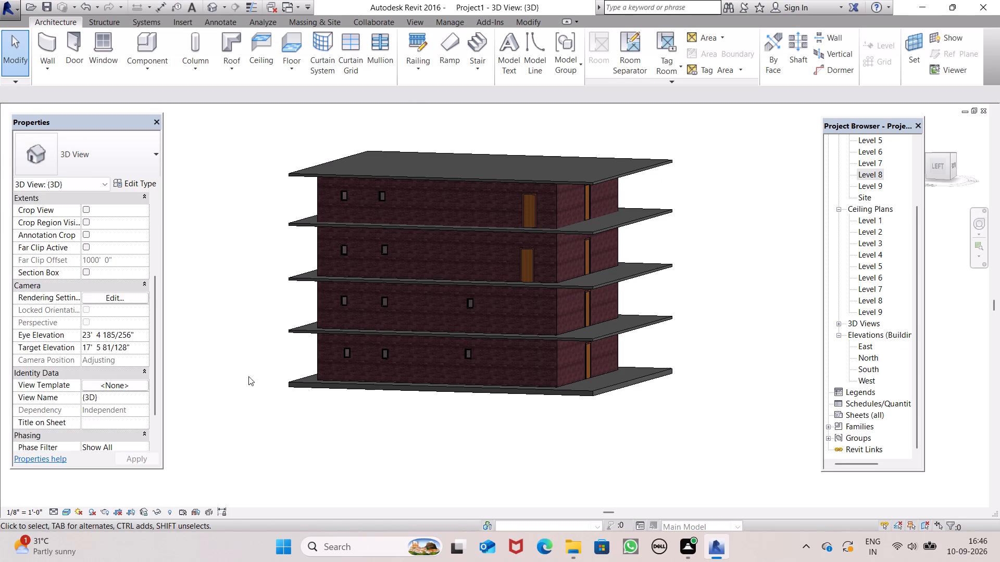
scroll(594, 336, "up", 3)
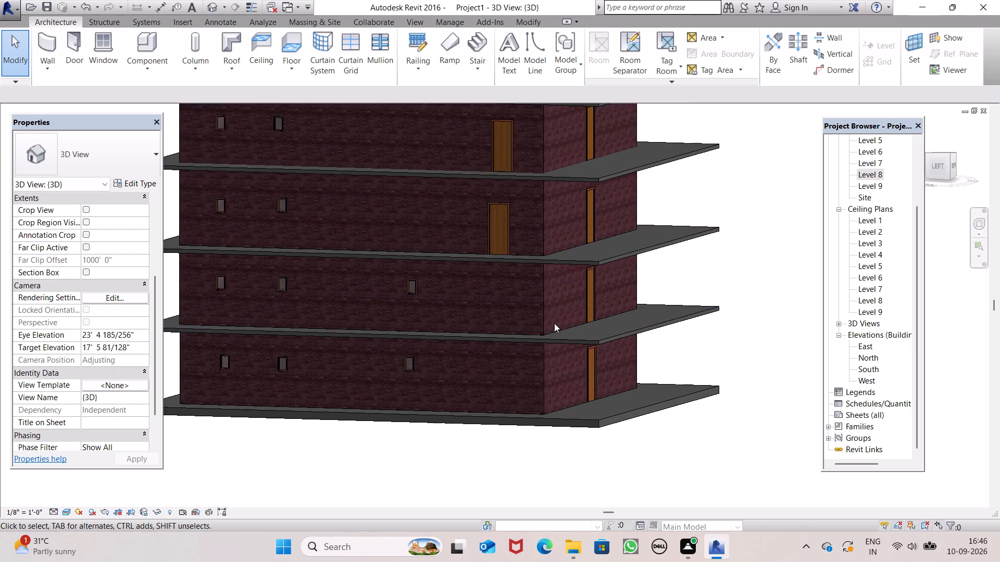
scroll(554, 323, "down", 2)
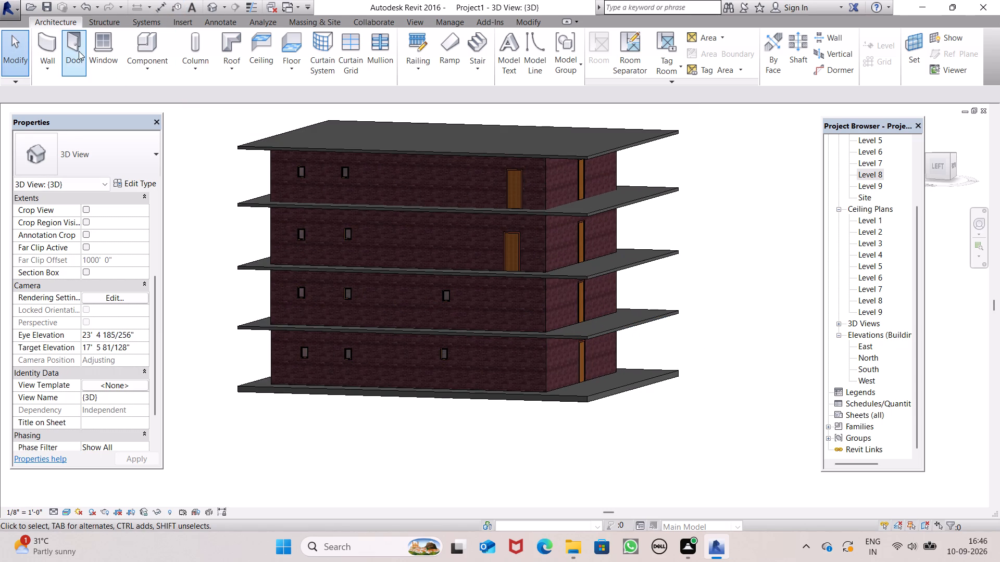
Place a third Fixed 16" x 24" window in the left-face walls of the two upper storeys, in line with the third windows below.
left_click(107, 56)
left_click(23, 152)
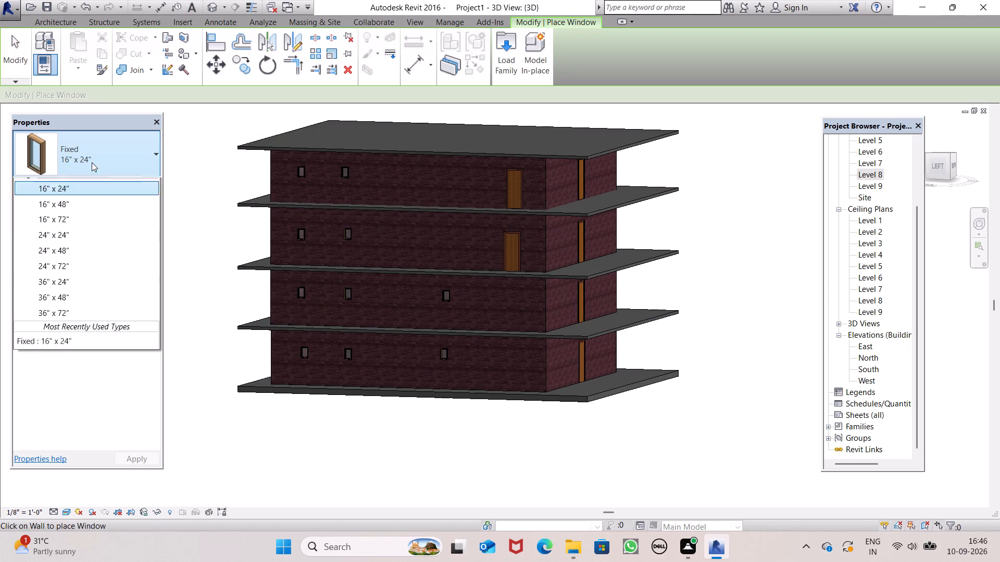
left_click(107, 227)
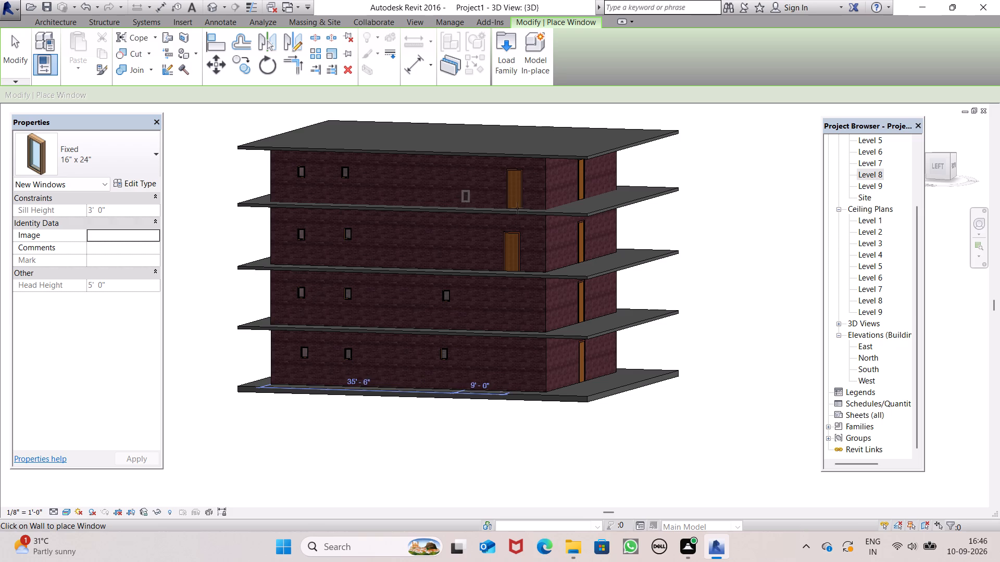
scroll(429, 235, "up", 4)
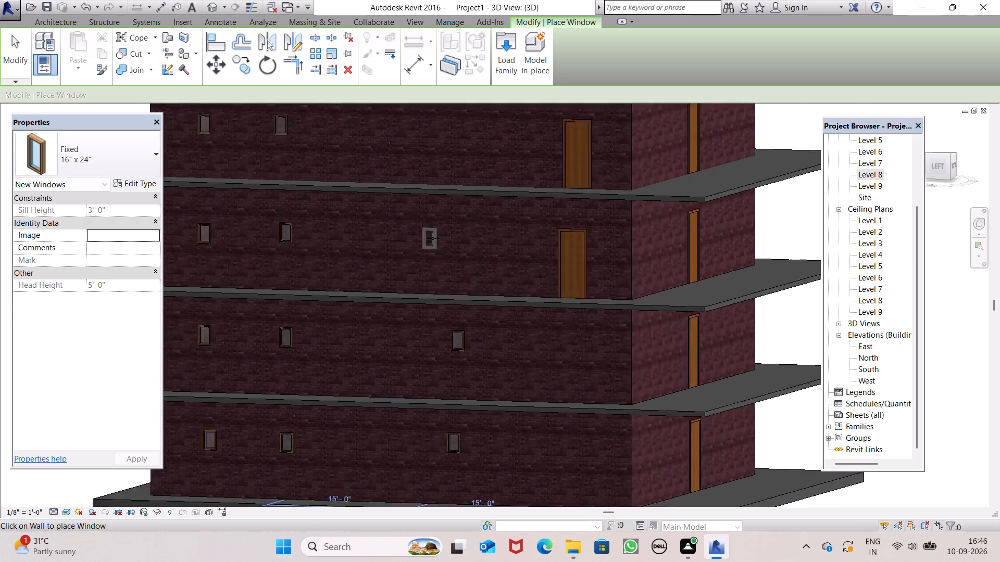
scroll(433, 238, "up", 2)
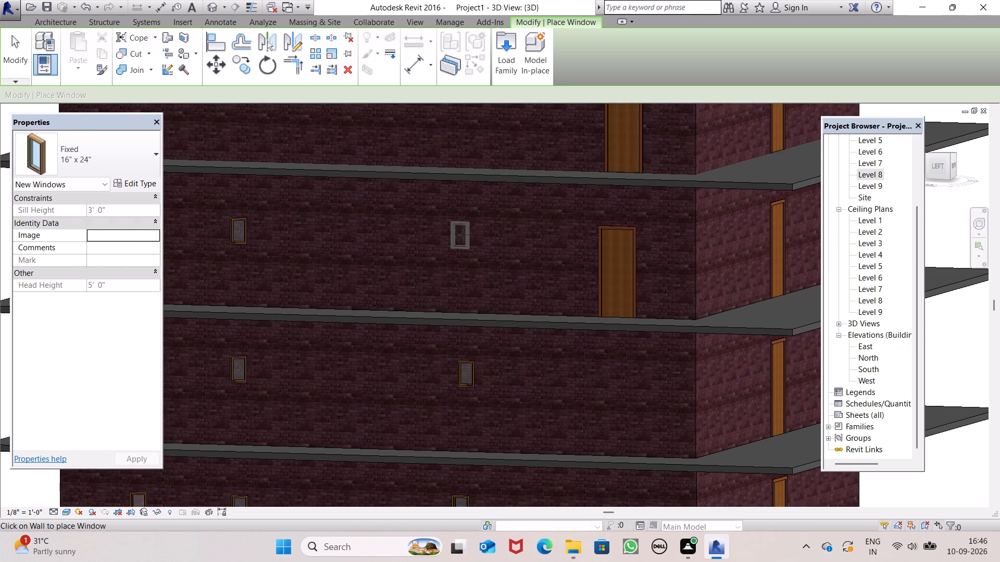
left_click(465, 234)
scroll(465, 254, "down", 6)
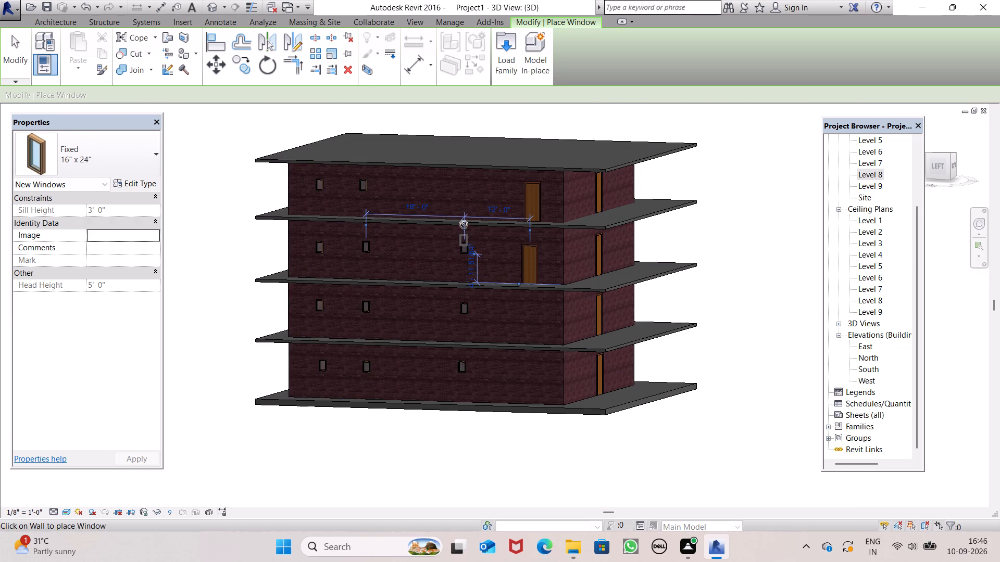
scroll(458, 160, "up", 4)
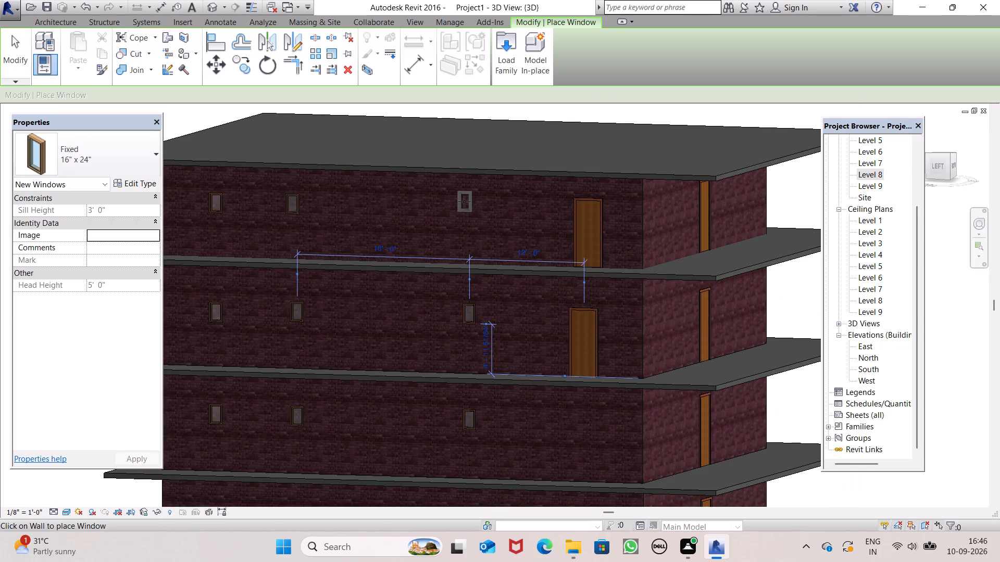
left_click(471, 202)
key("space")
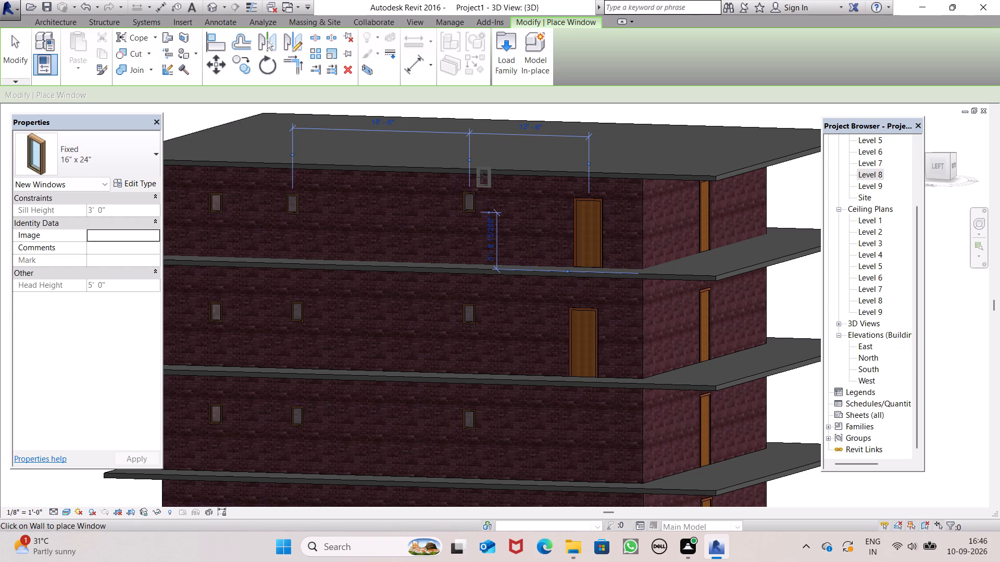
key("space")
scroll(485, 178, "down", 7)
key("Escape")
scroll(701, 262, "down", 1)
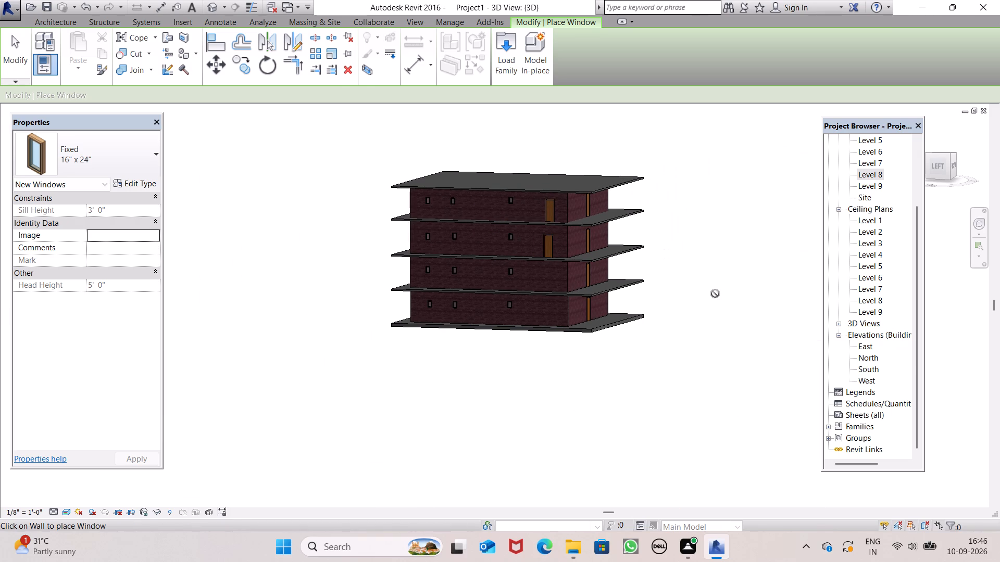
Turn to the building's front face and browse the US Imperial family library's folders, including Doors, for a family to load.
middle_click_drag(706, 305, 539, 340, "shift")
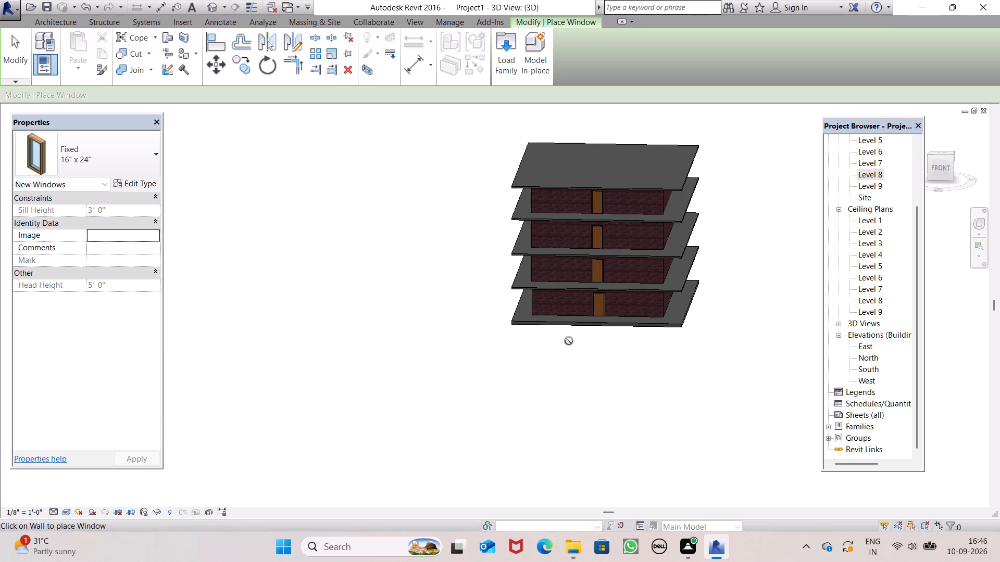
key("space")
middle_click_drag(664, 347, 679, 295)
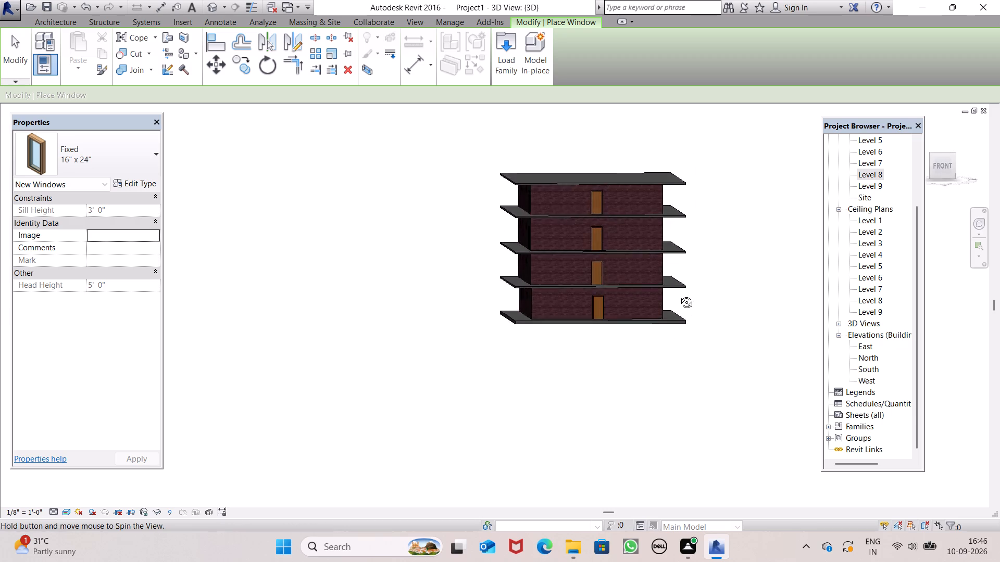
middle_click_drag(679, 295, 666, 310)
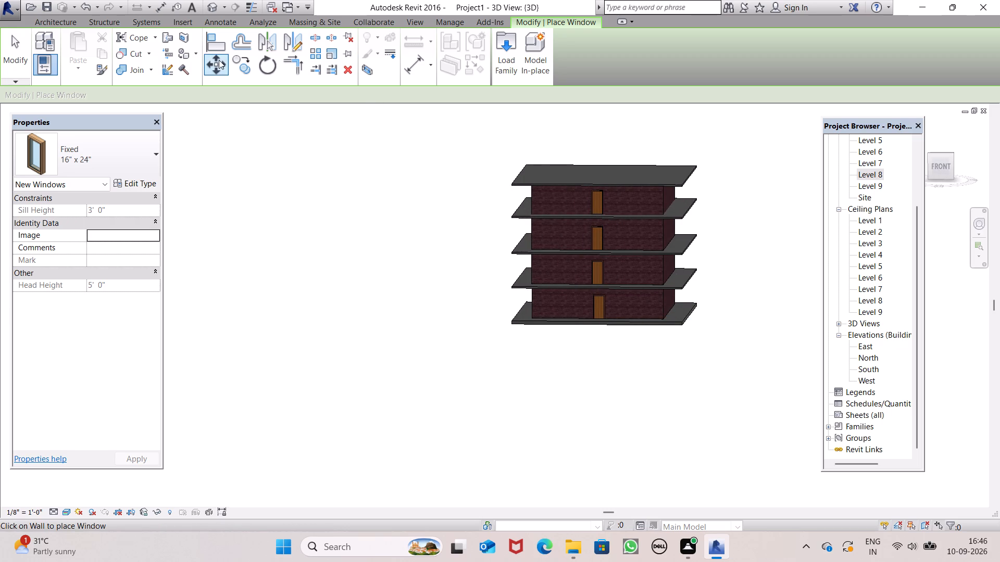
left_click(510, 48)
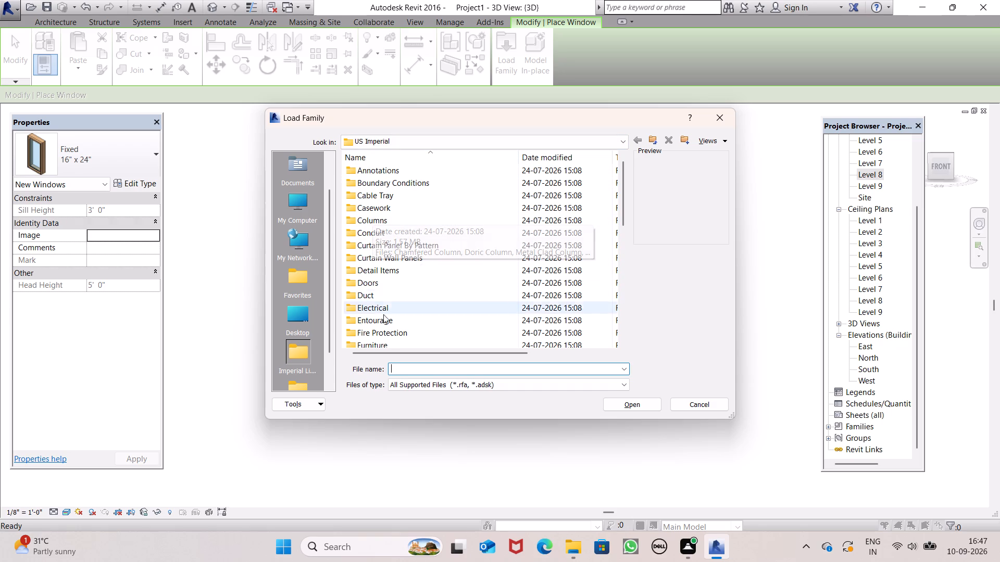
scroll(391, 334, "down", 4)
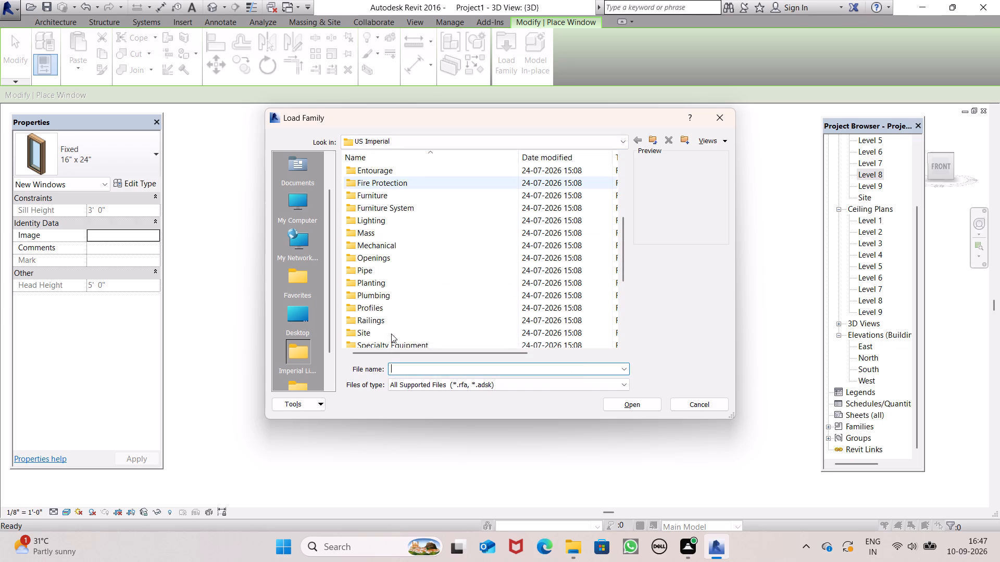
scroll(387, 324, "down", 2)
scroll(386, 320, "up", 4)
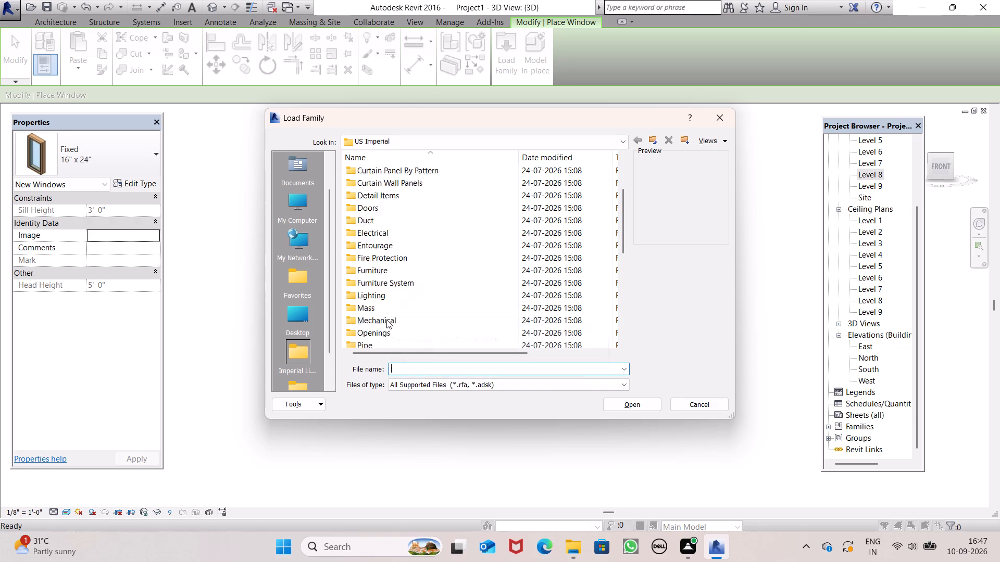
scroll(386, 320, "up", 2)
scroll(386, 320, "down", 1)
scroll(386, 320, "up", 6)
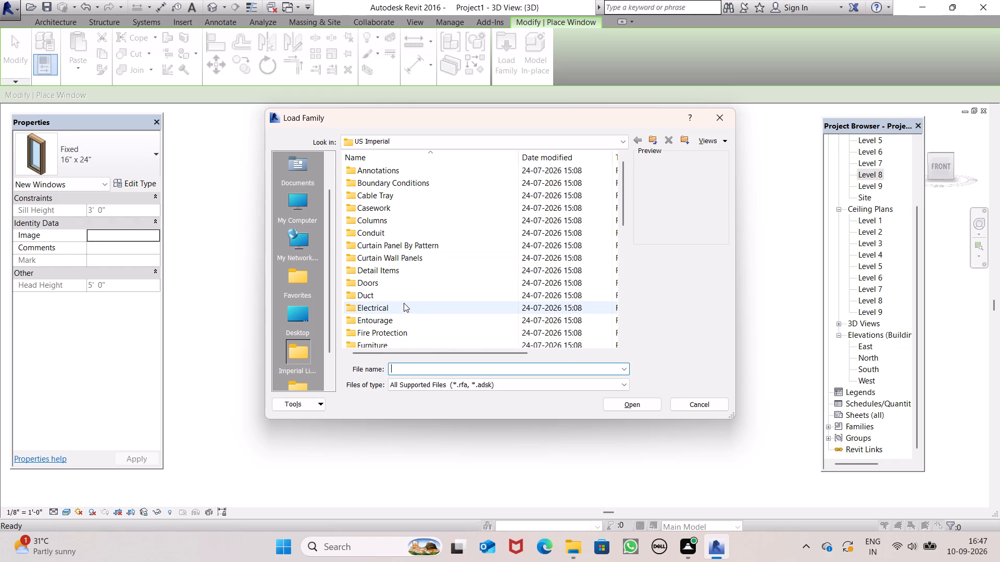
scroll(404, 303, "down", 1)
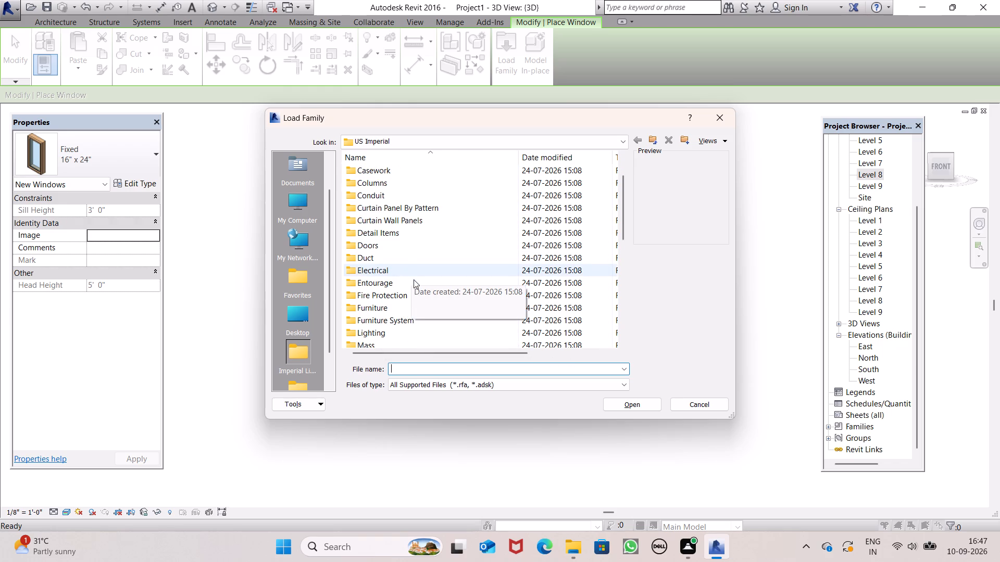
scroll(407, 325, "down", 2)
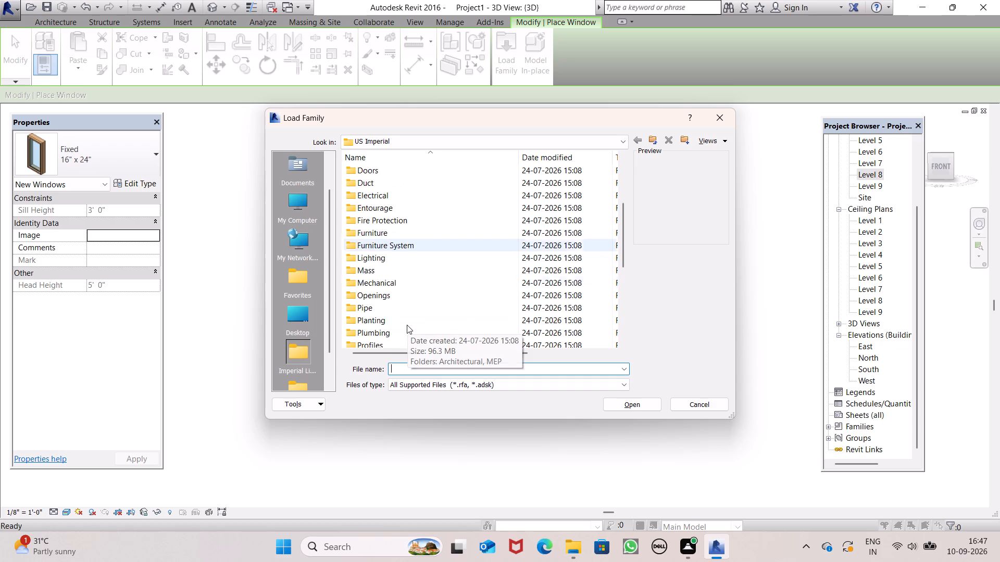
scroll(407, 325, "down", 3)
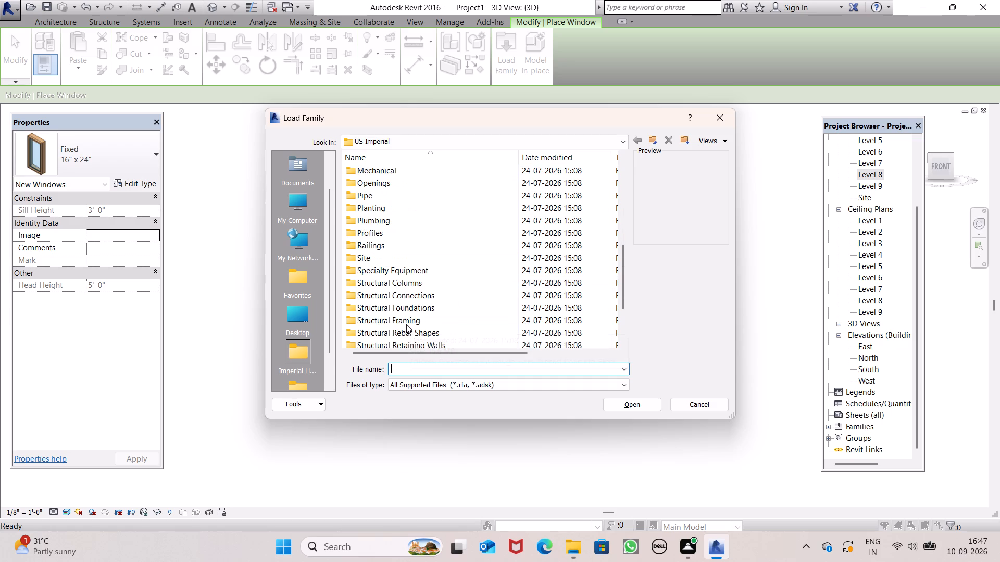
scroll(406, 324, "down", 2)
scroll(402, 319, "up", 11)
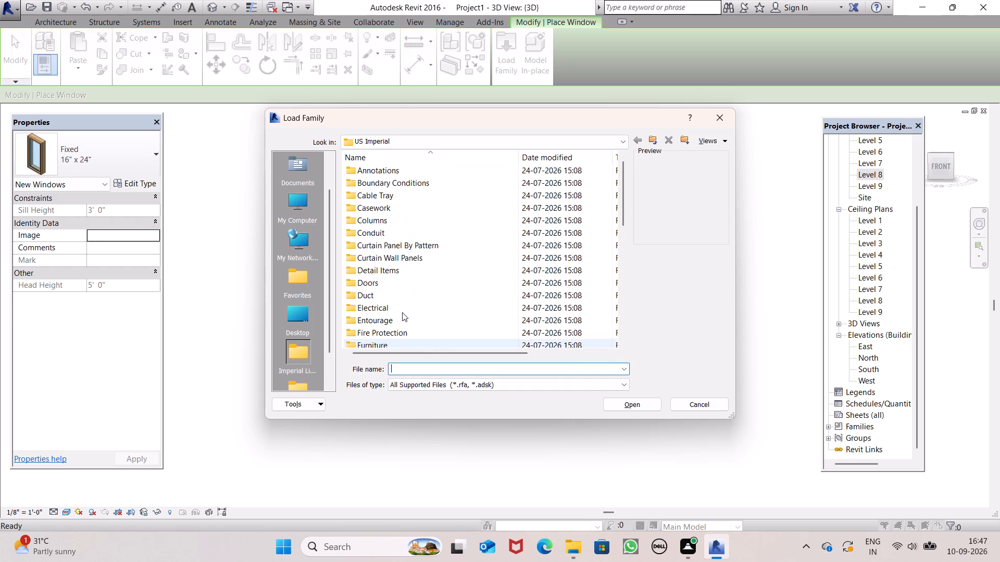
scroll(402, 312, "up", 2)
scroll(392, 270, "up", 4)
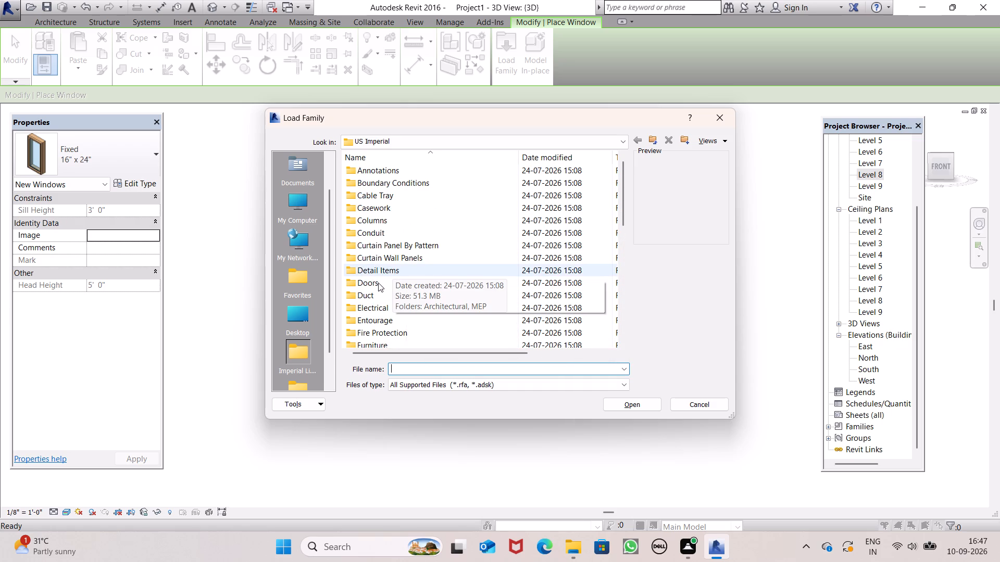
left_click(373, 283)
double_click(379, 286)
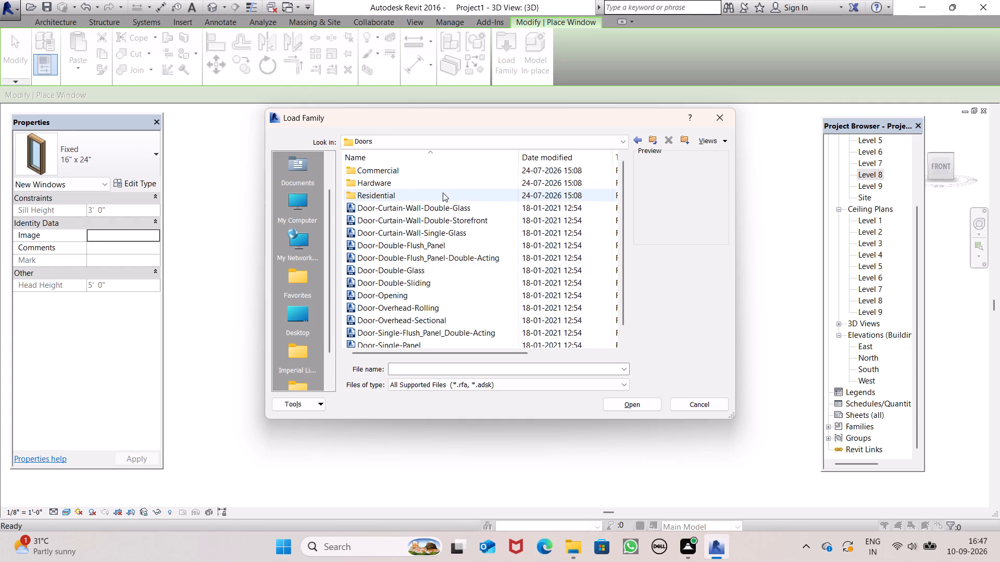
scroll(390, 228, "down", 6)
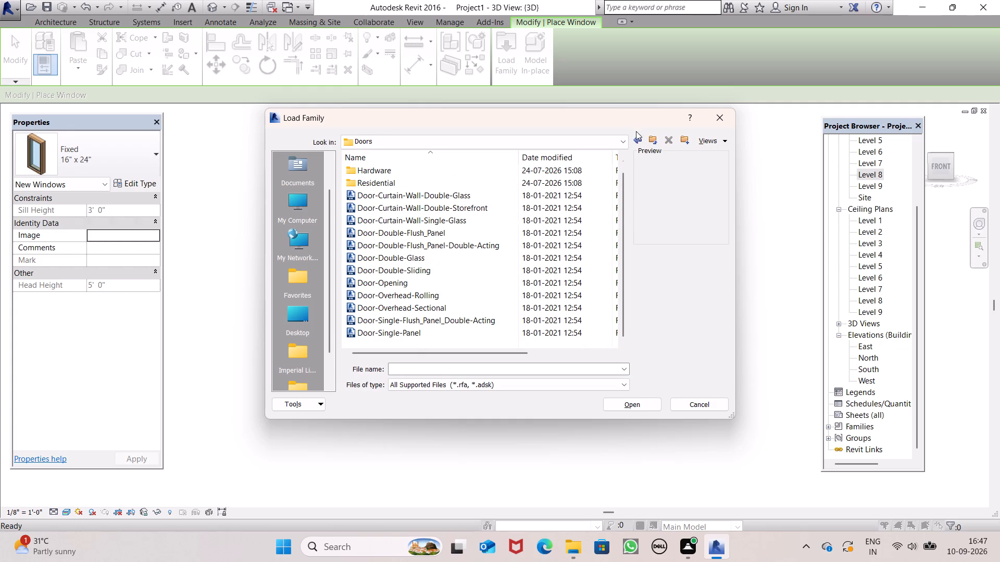
left_click(636, 134)
left_click(636, 137)
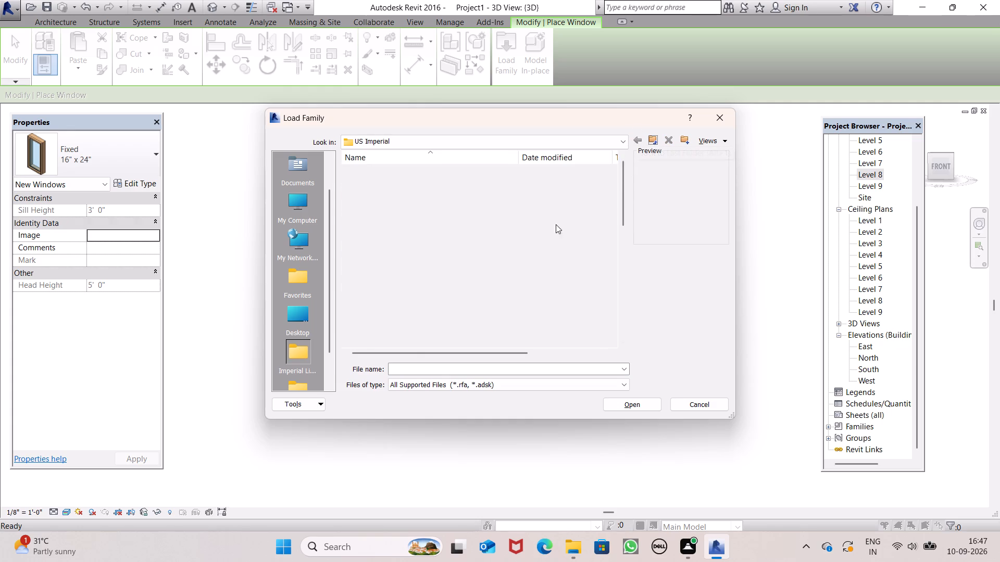
Load the Casement 3x3 with Trim window family from the library's Windows folder.
scroll(512, 262, "down", 14)
left_click(414, 339)
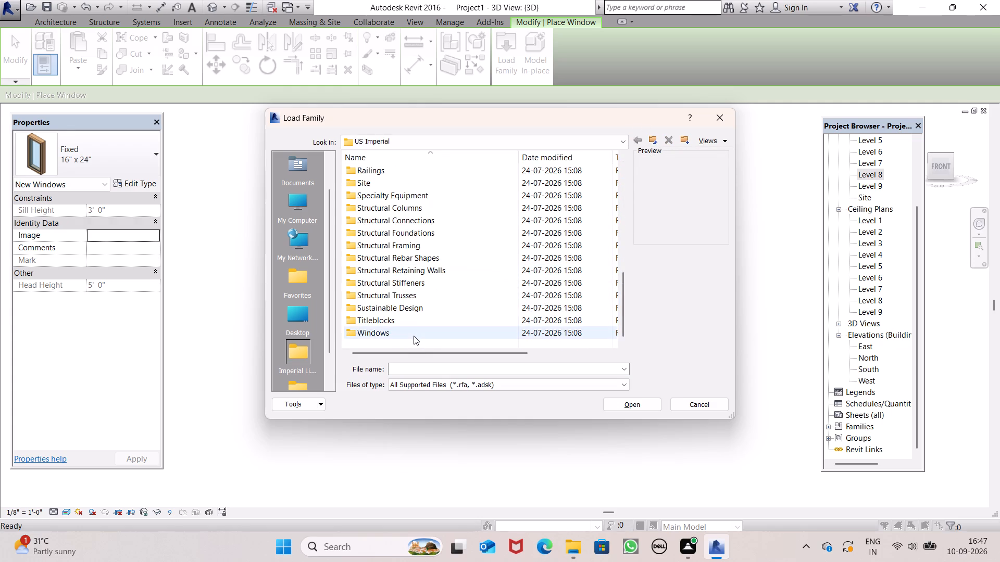
left_click(414, 334)
left_click(414, 333)
left_click(414, 333)
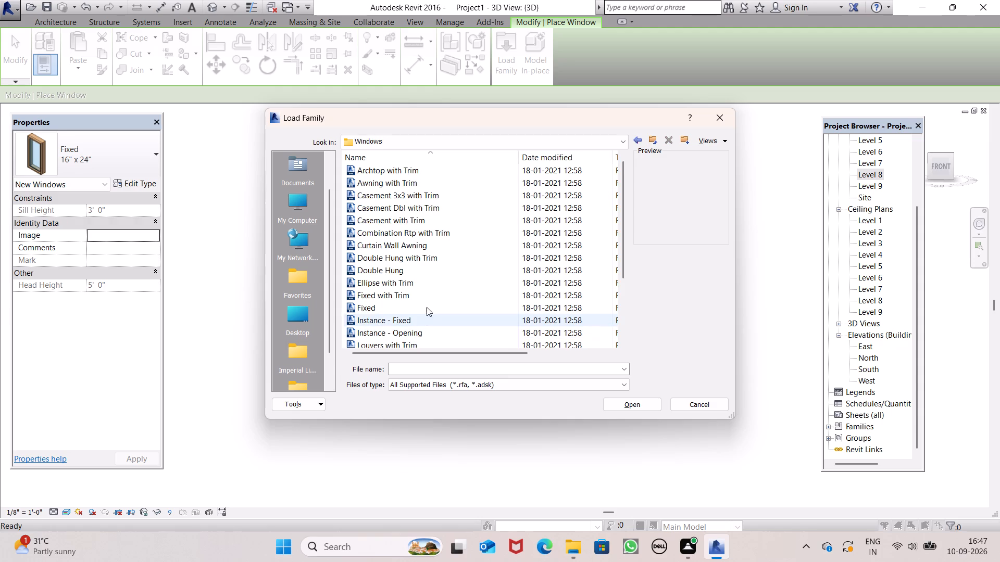
left_click(423, 207)
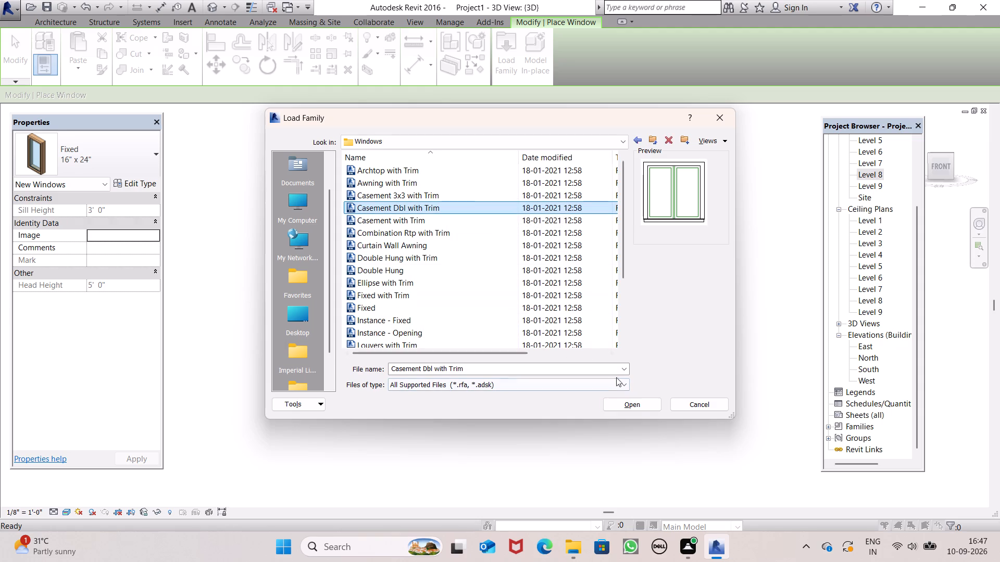
left_click(489, 198)
left_click(486, 204)
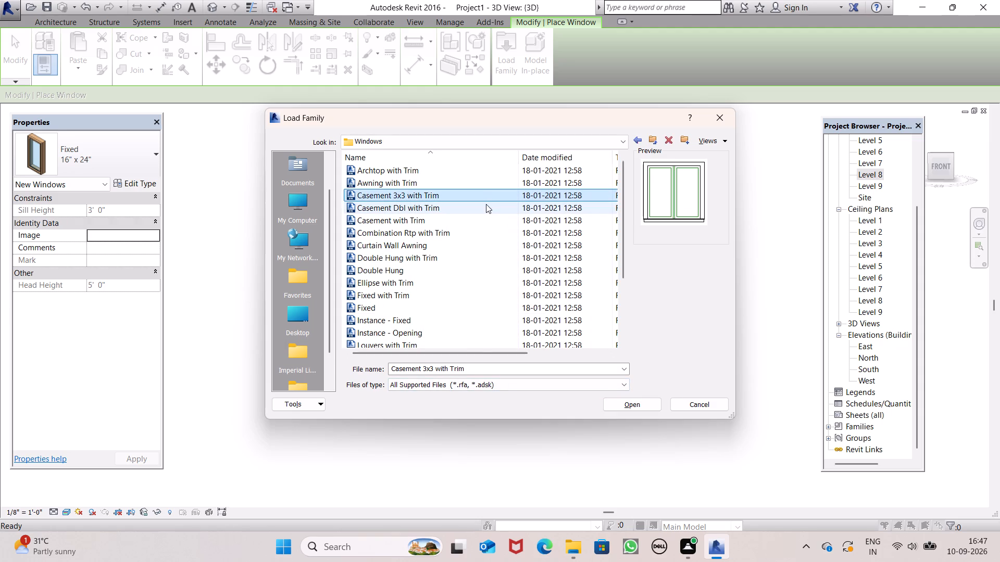
left_click(486, 199)
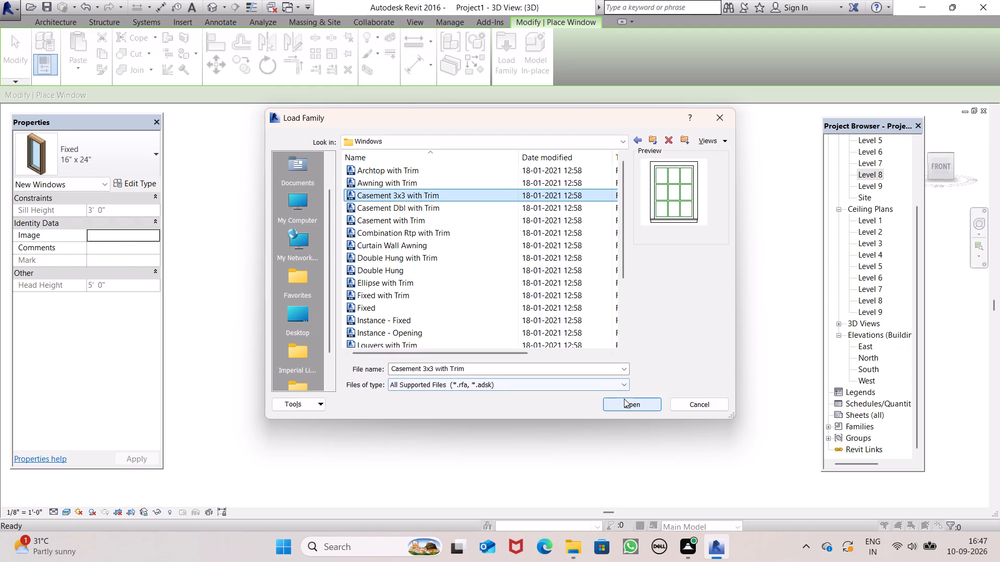
left_click(624, 399)
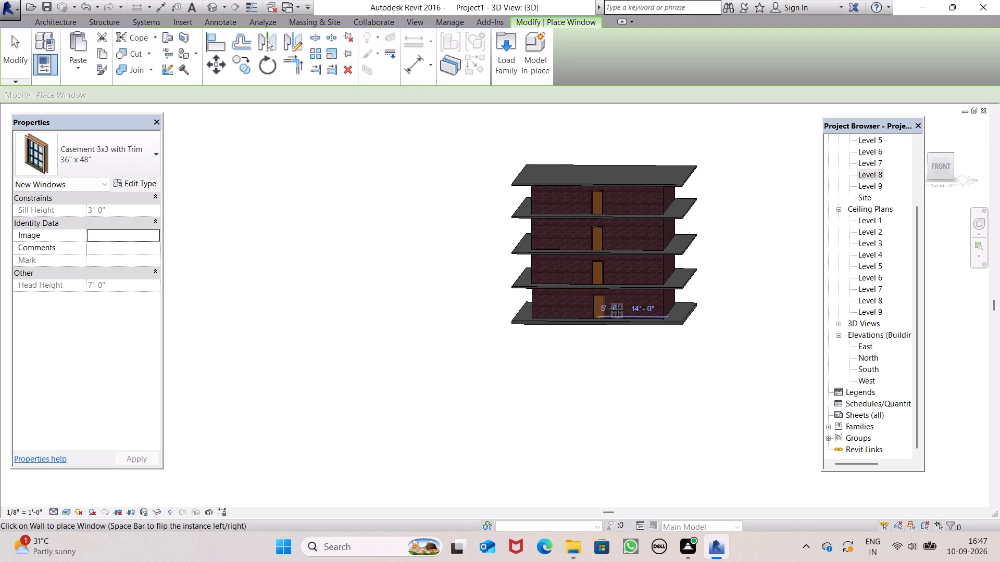
Place a Casement 3x3 with Trim 36" x 48" window on each side of the door in the lowest storey's front wall.
scroll(618, 300, "up", 13)
scroll(646, 298, "down", 4)
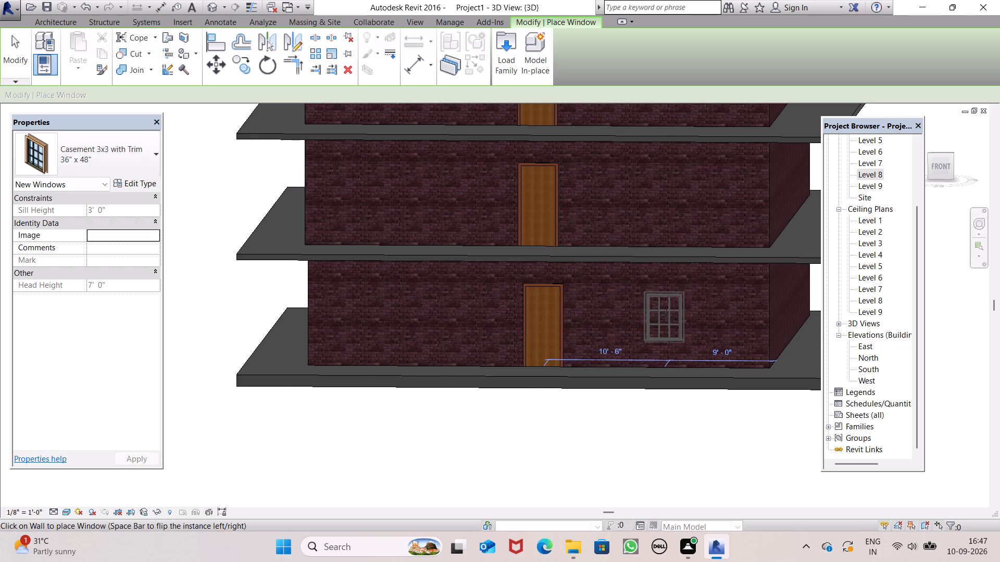
scroll(666, 315, "up", 1)
left_click(674, 300)
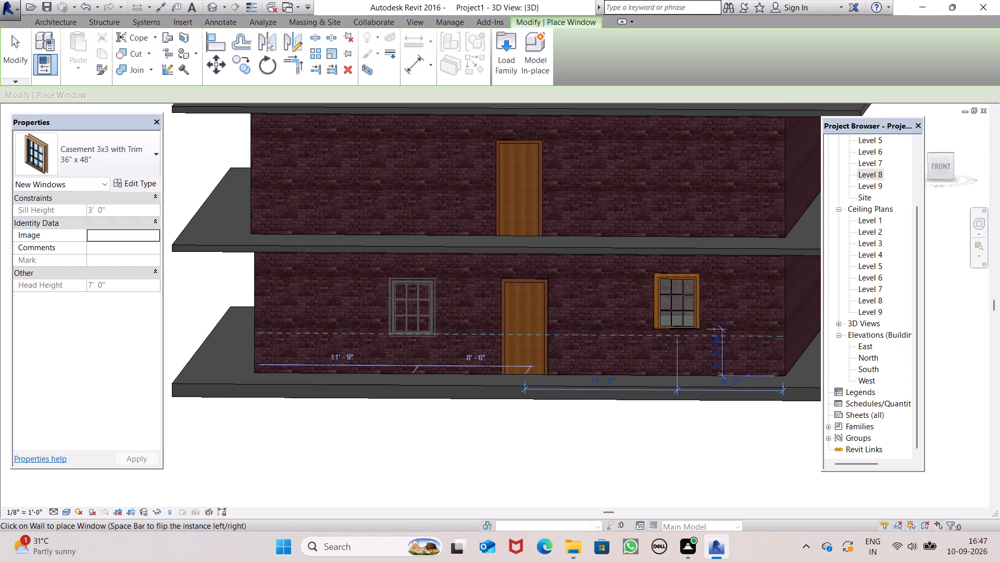
left_click(415, 300)
Place two Casement 3x3 with Trim 36" x 48" windows in the second storey's front wall, roughly above the lowest storey's windows.
scroll(467, 260, "down", 5)
scroll(440, 199, "up", 5)
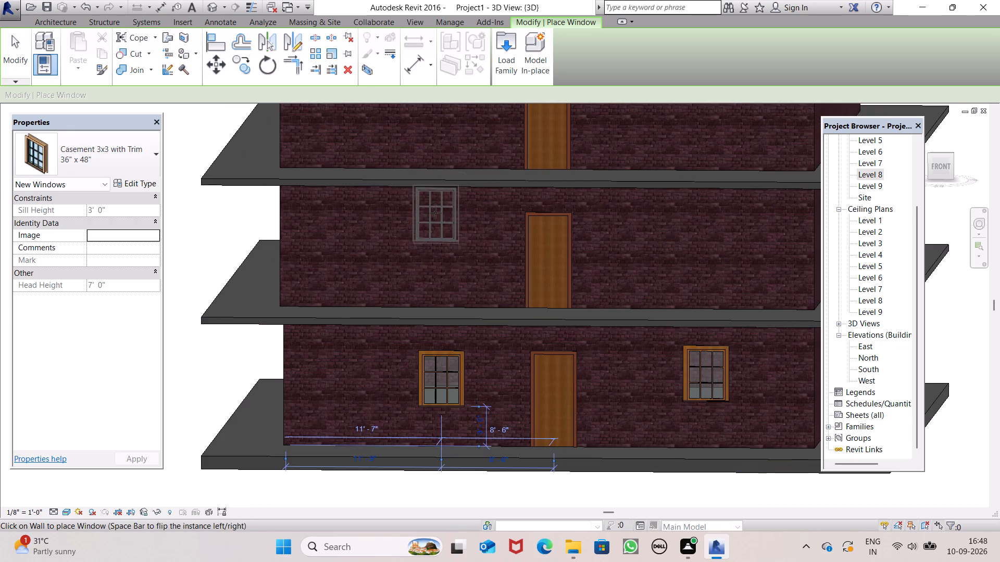
left_click(440, 232)
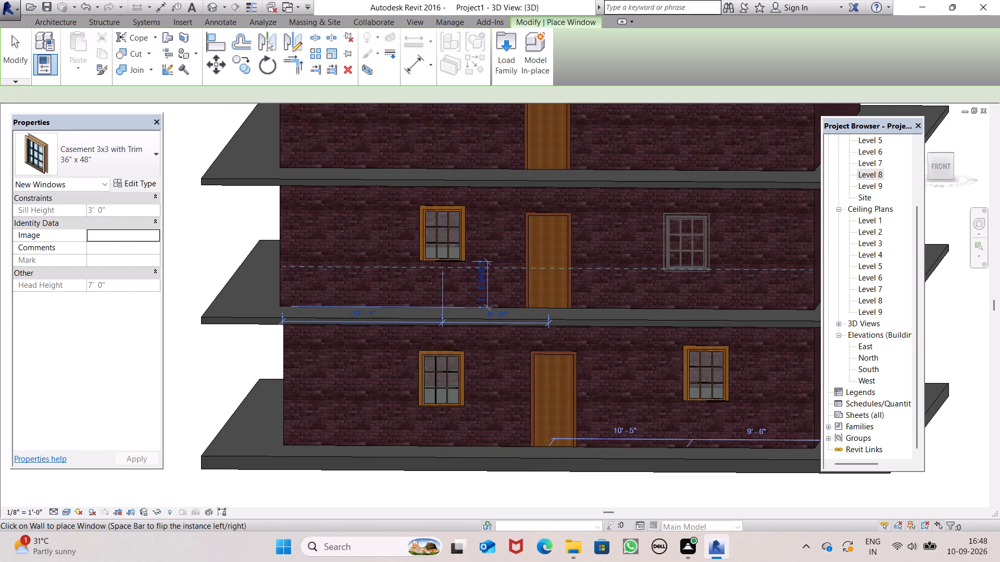
left_click(697, 235)
Place 36" x 48" casement windows in the third storey's front wall, about 7'-6" left and 11' right of the door's centre.
scroll(610, 264, "down", 2)
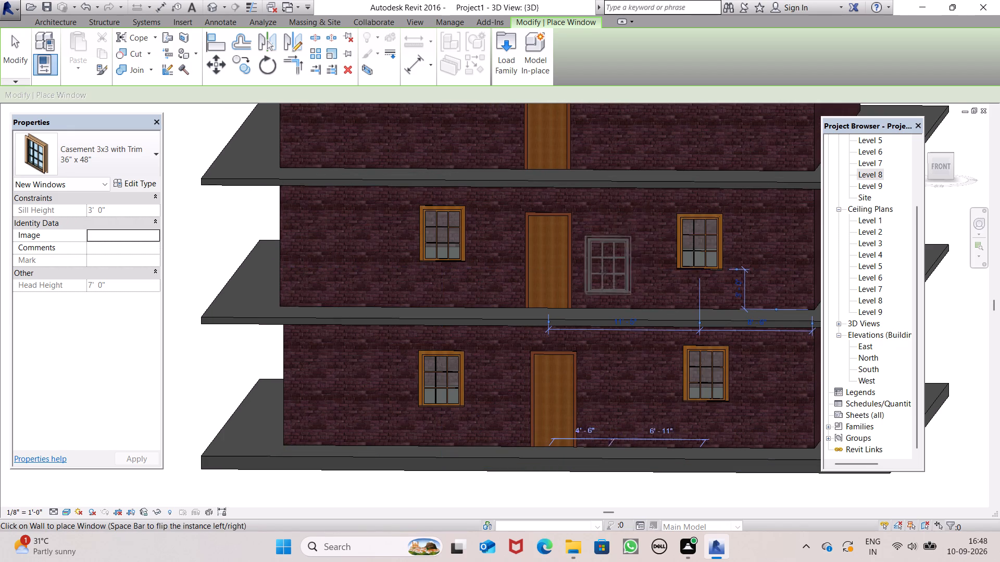
scroll(605, 273, "down", 3)
scroll(557, 172, "up", 3)
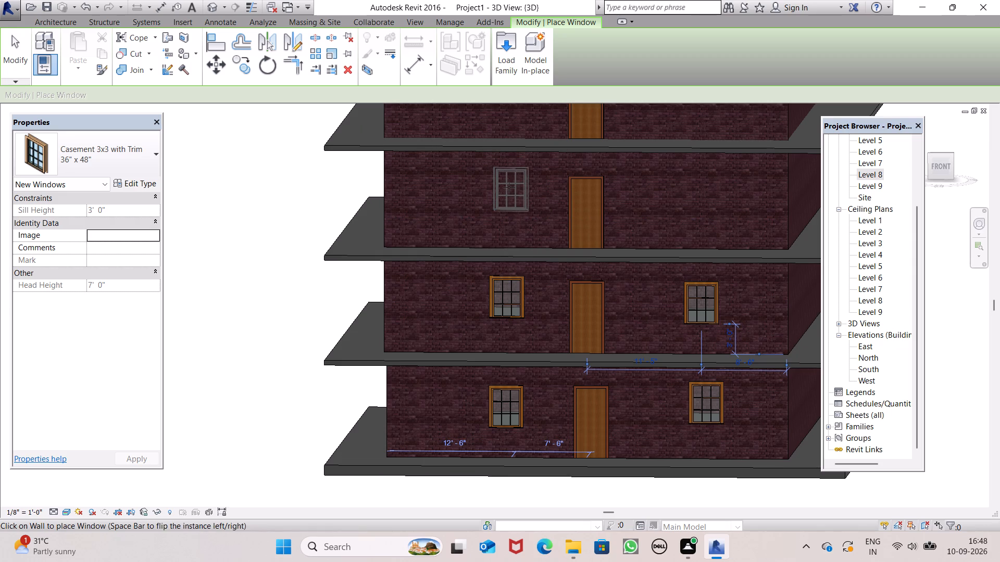
left_click(509, 189)
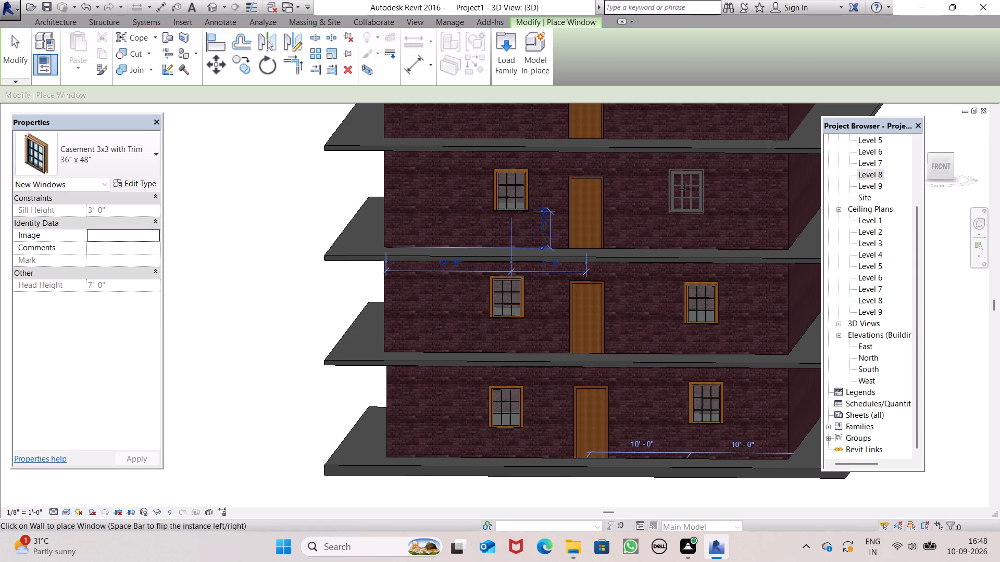
left_click(696, 189)
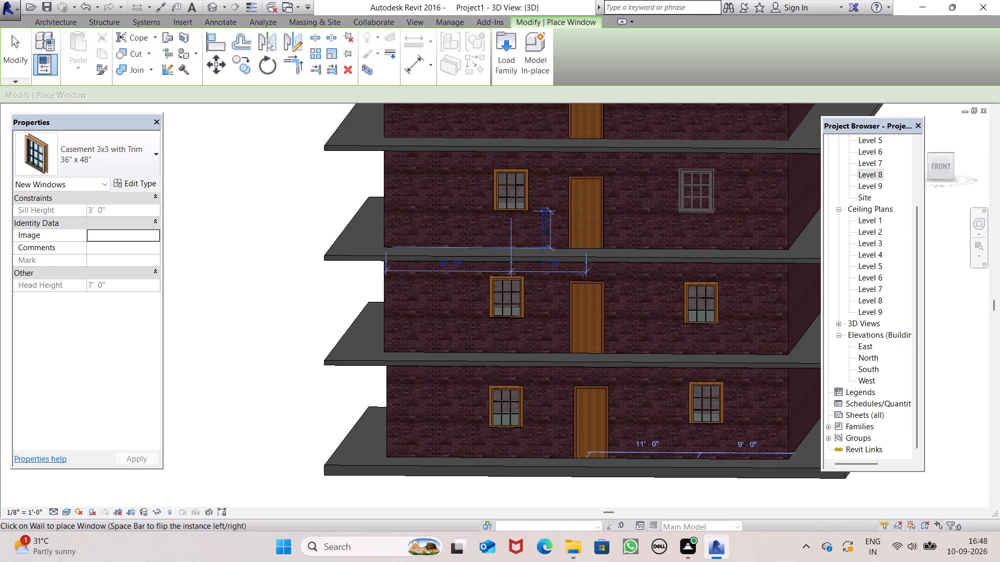
Place two Casement 3x3 with Trim 36" x 48" windows beside the top storey's front door, roughly above those below, and finish placing windows.
scroll(592, 216, "down", 4)
scroll(531, 142, "up", 5)
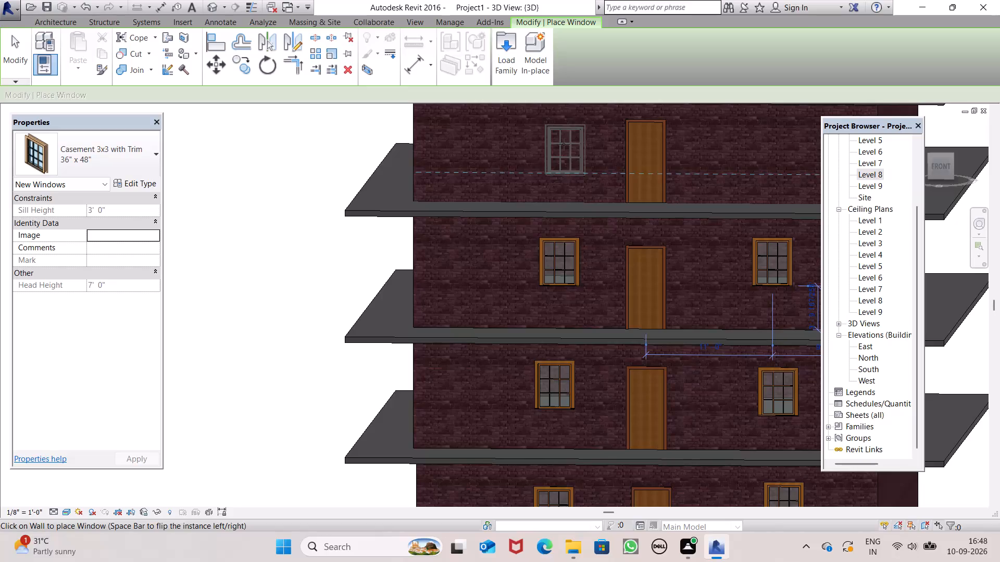
left_click(554, 137)
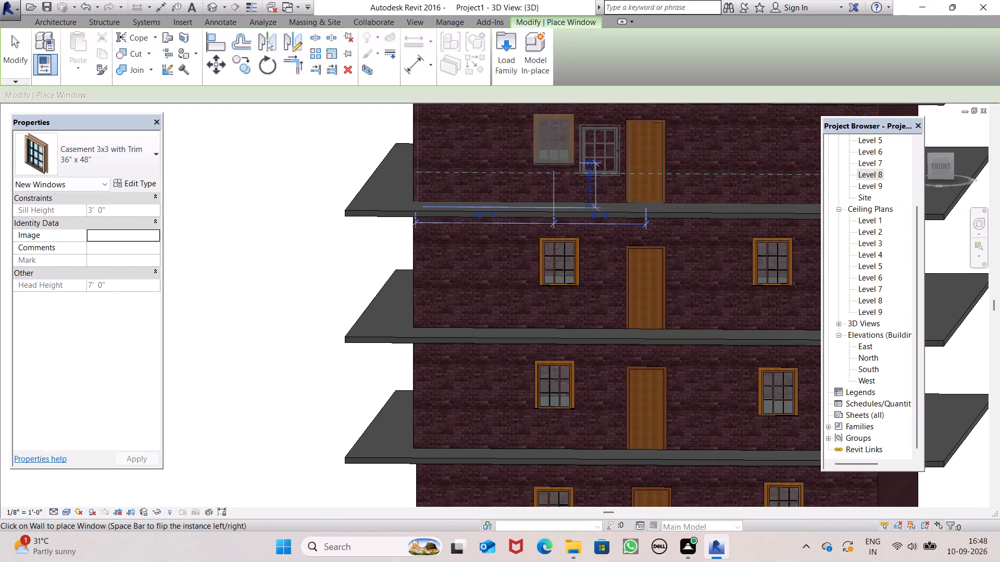
scroll(617, 167, "down", 5)
scroll(680, 150, "up", 5)
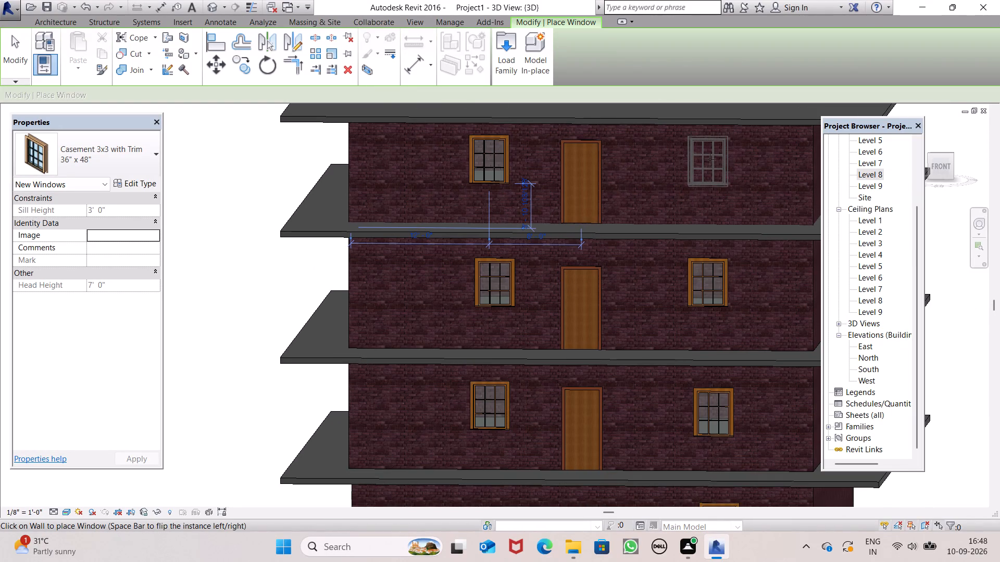
left_click(710, 159)
key("Escape")
key("Escape")
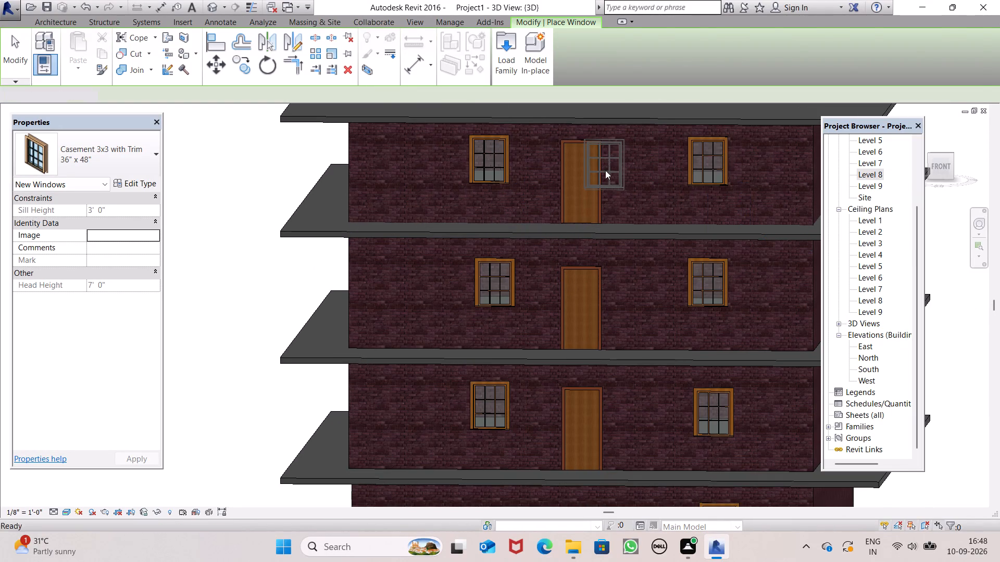
Lower the third storey's right front window to a sill height of about 3'-4".
left_click(694, 297)
scroll(739, 343, "up", 5)
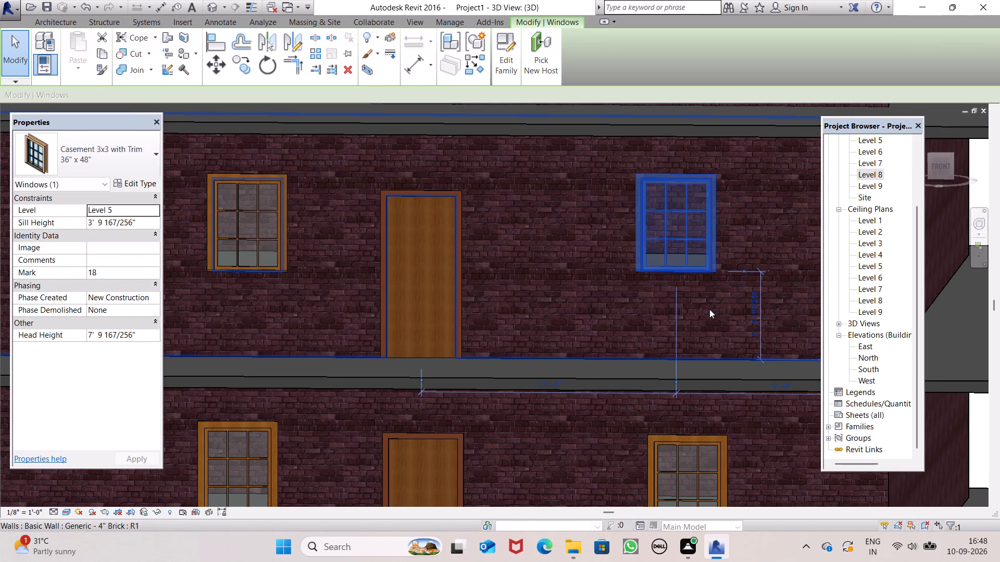
key("Down")
key("Down")
scroll(700, 305, "down", 2)
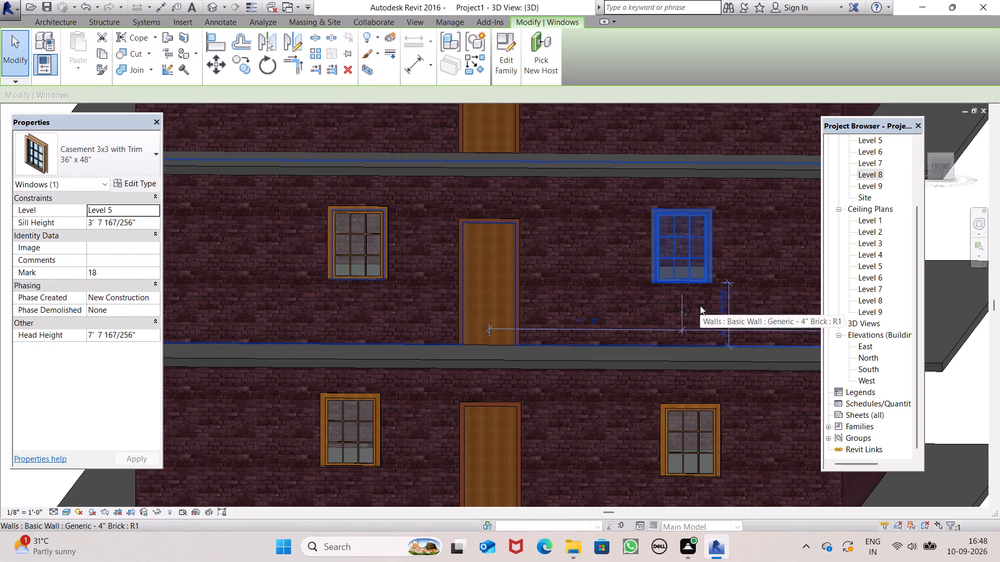
key("Down")
key("Down")
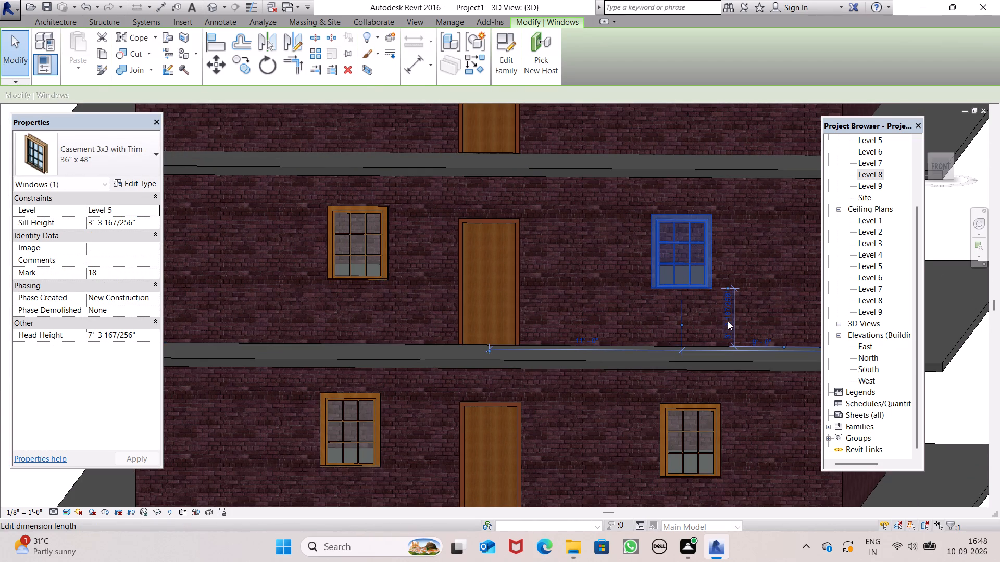
Lower the third storey's left front window to a sill height of about 3'-0".
scroll(714, 341, "down", 1)
left_click(404, 272)
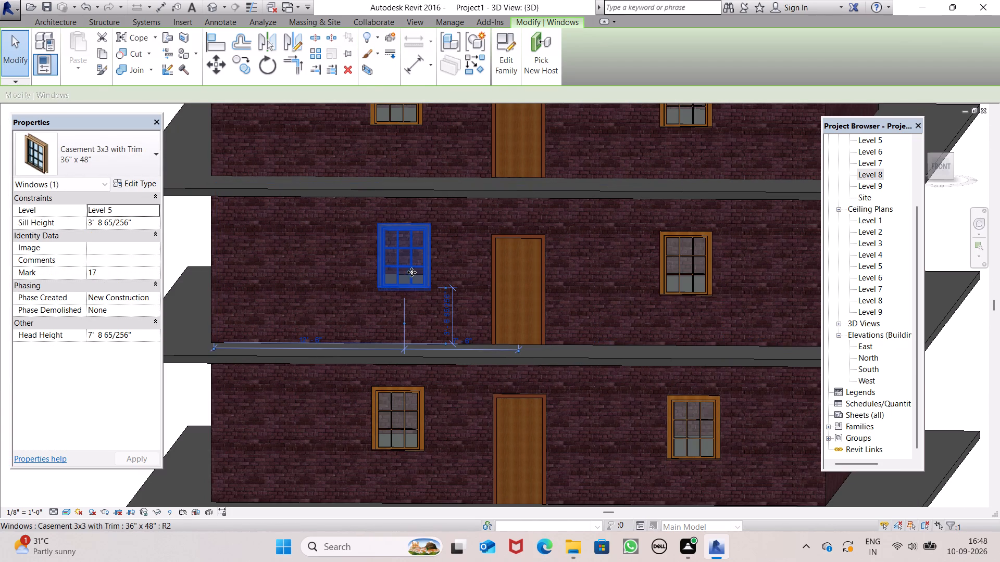
key("Down")
key("Down")
key("Down")
key("Down")
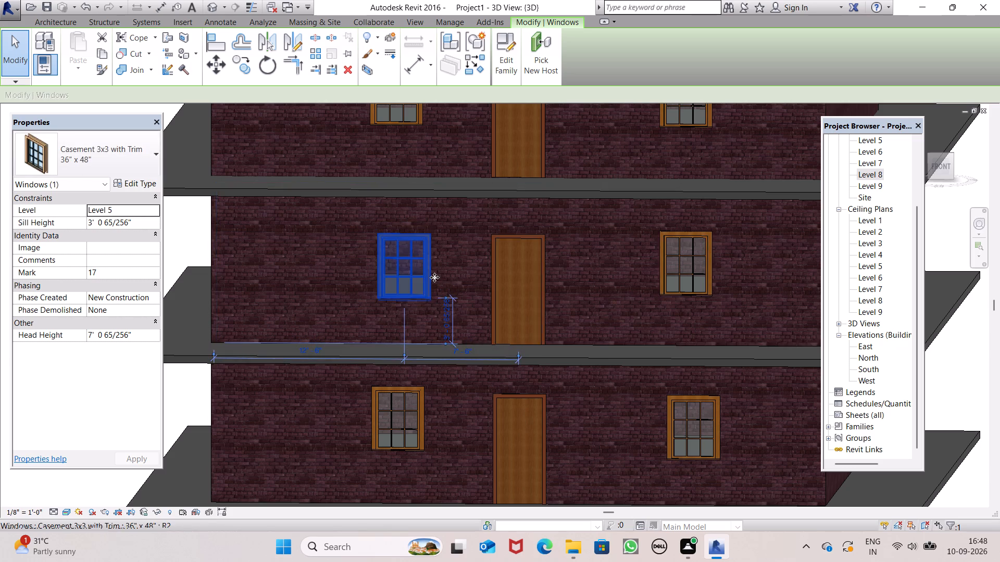
Lower the second storey's left front window to a sill height of about 3'-0".
scroll(435, 275, "down", 3)
left_click(422, 378)
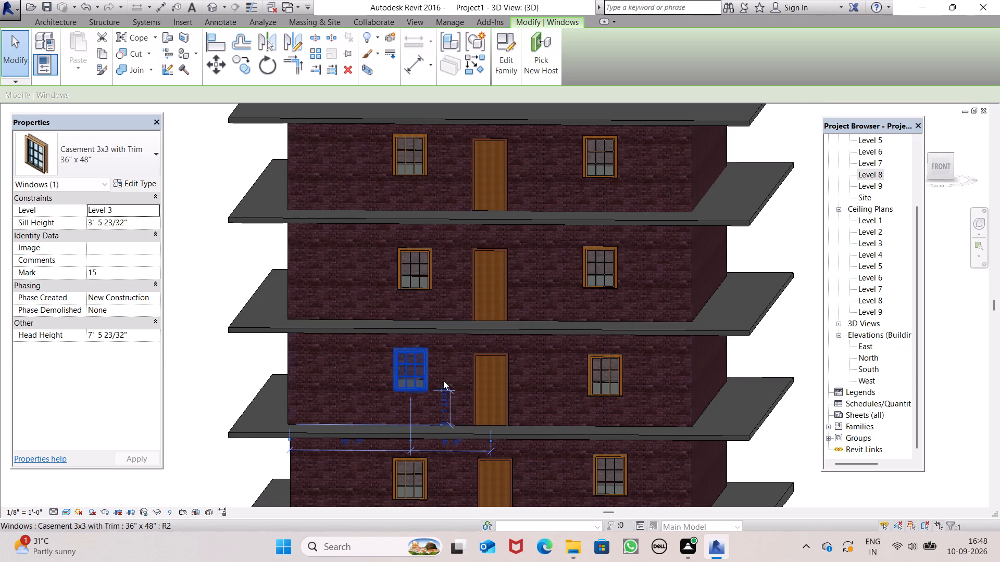
key("Down")
key("Down")
Nudge the right front windows of the second and lowest storeys left, roughly in line with the windows above.
scroll(533, 388, "down", 1)
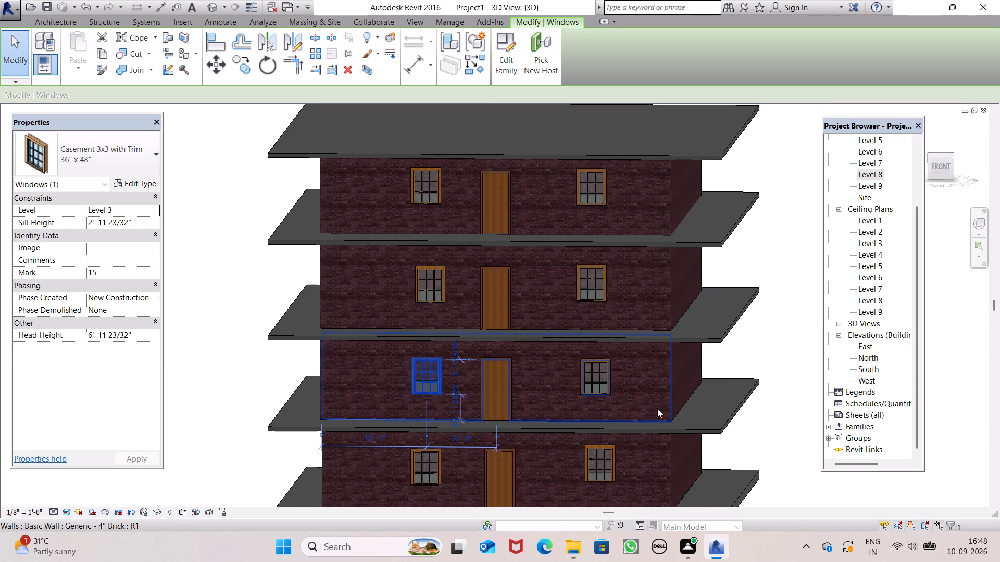
left_click(605, 384)
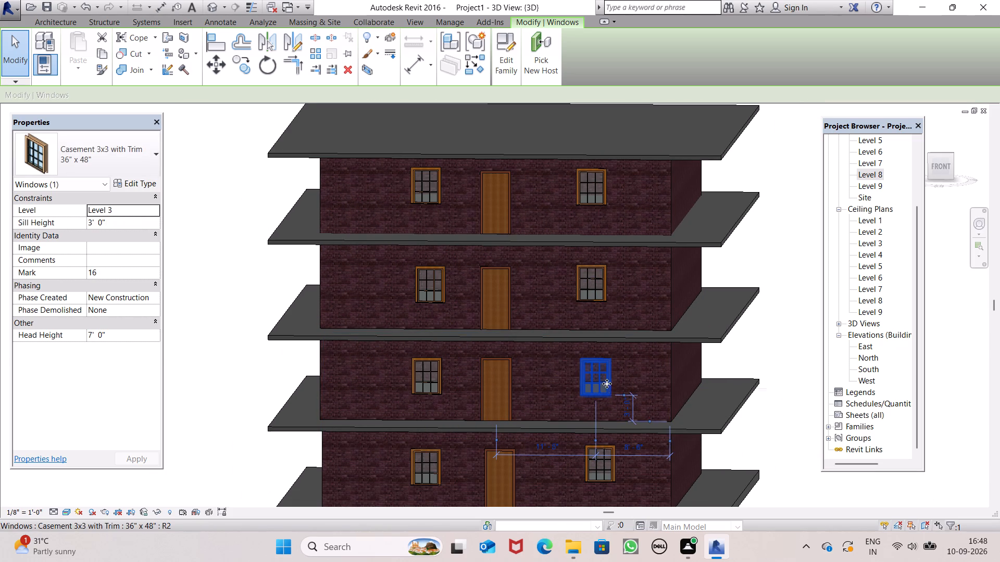
key("Left")
key("Page_Up")
key("Left")
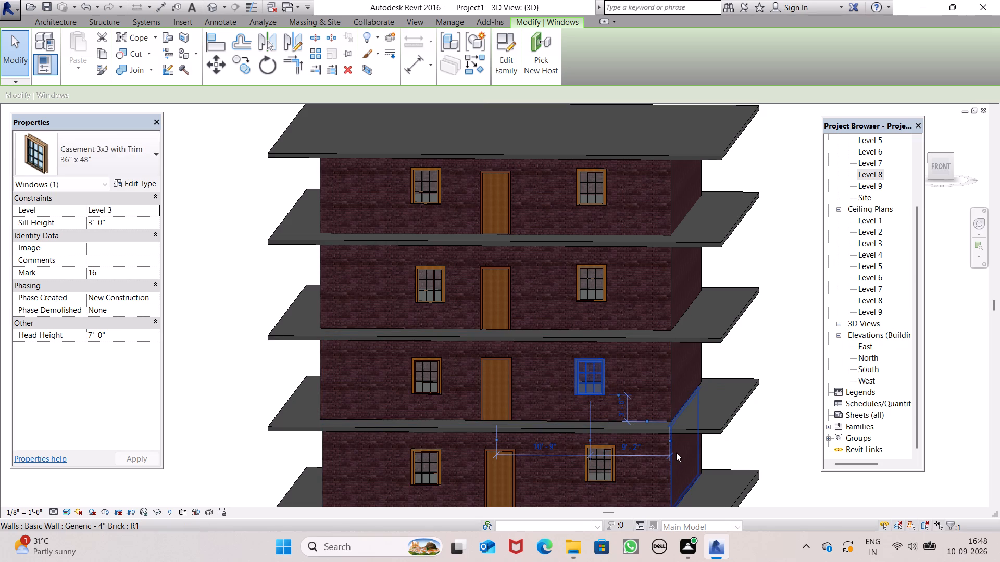
key("Right")
left_click(604, 477)
key("Left")
key("Left")
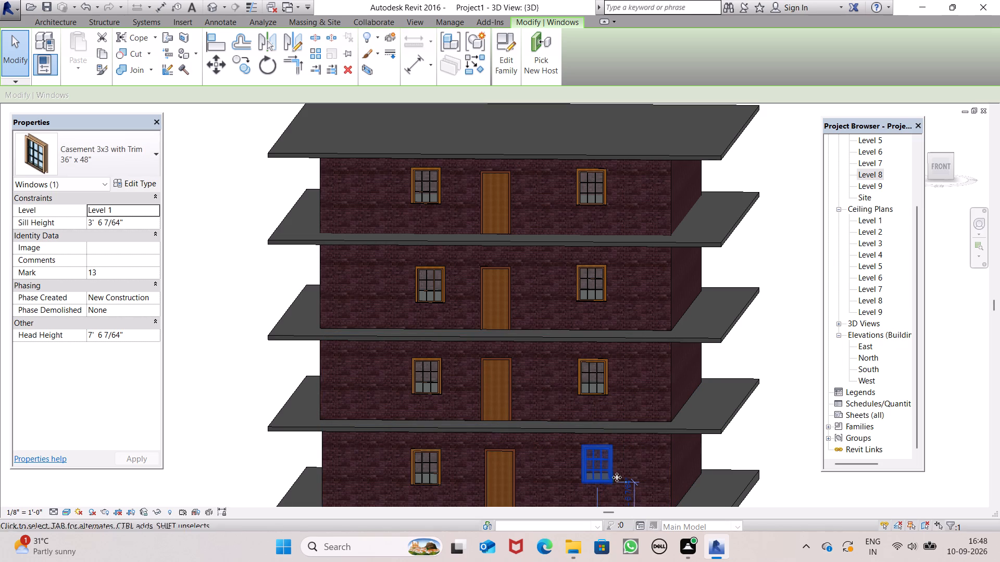
key("Left")
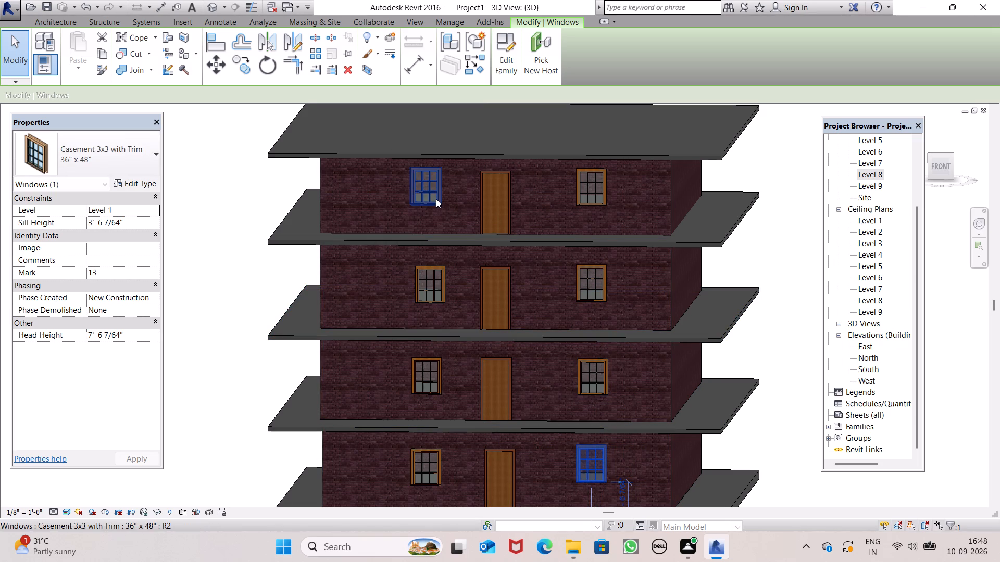
Lower the top storey's left front window to a sill height of about 3'-7".
scroll(452, 167, "up", 6)
left_click(411, 201)
key("Down")
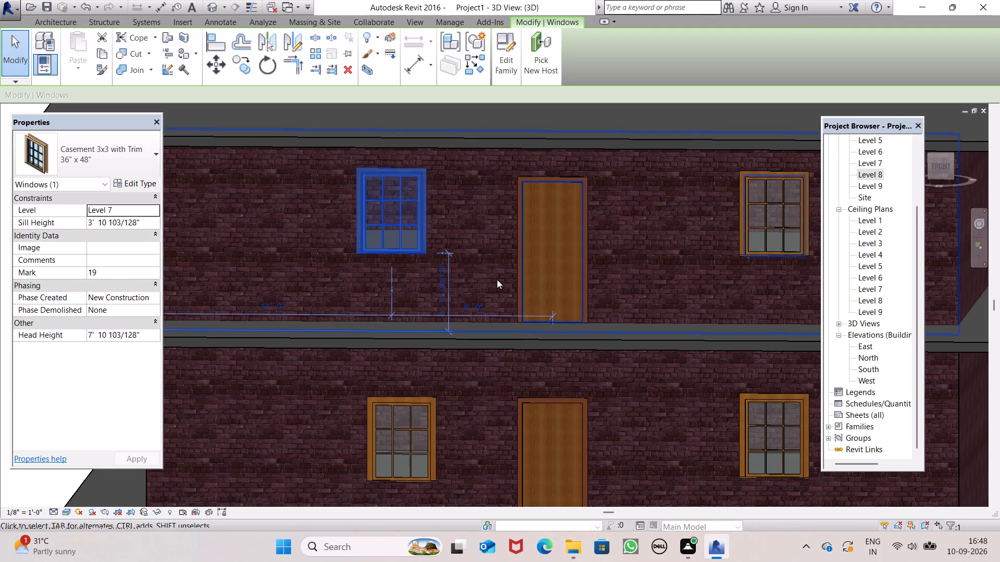
key("Down")
scroll(497, 276, "down", 7)
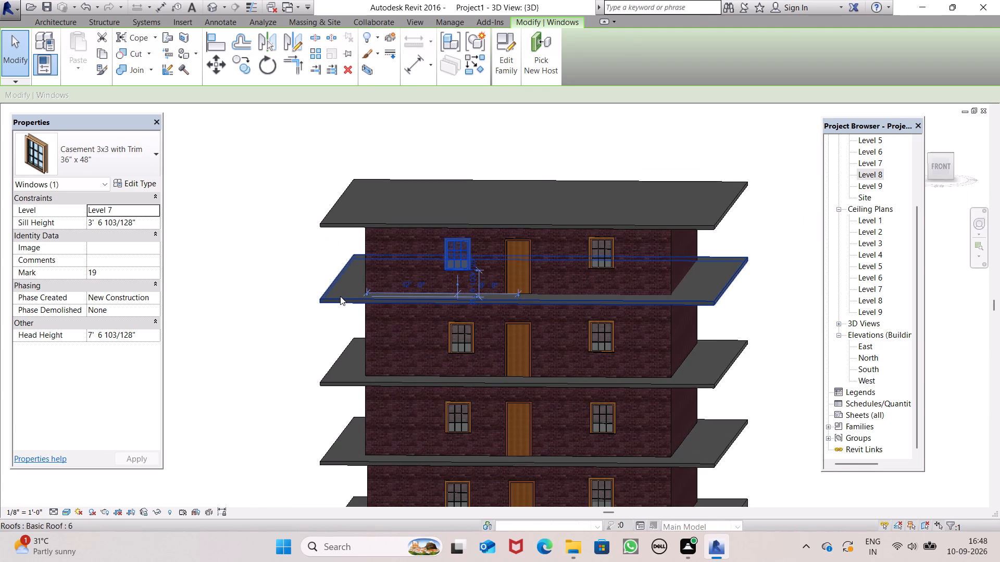
left_click(294, 285)
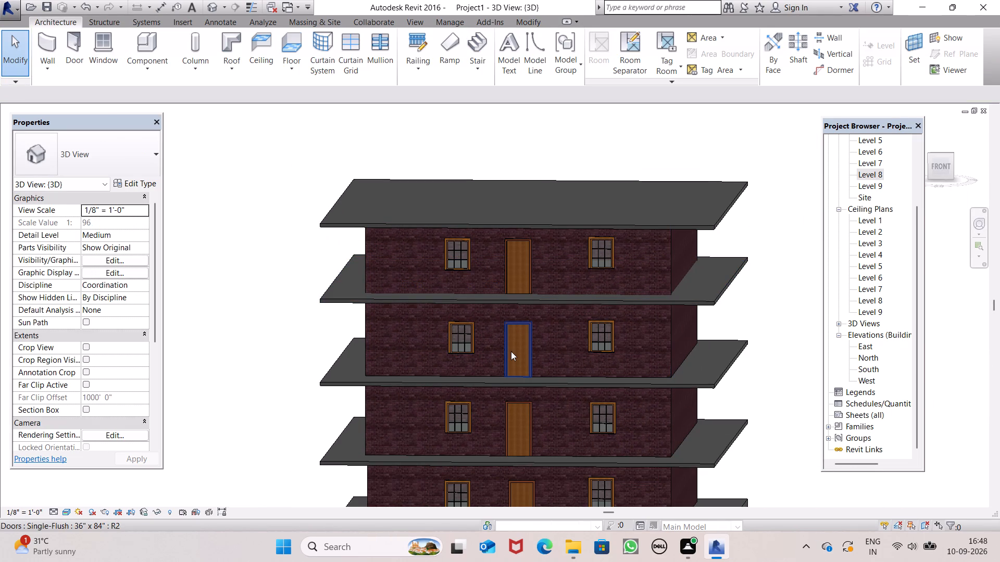
Nudge the third storey's left front window slightly left to line up with the windows above and below.
left_click(460, 345)
key("Left")
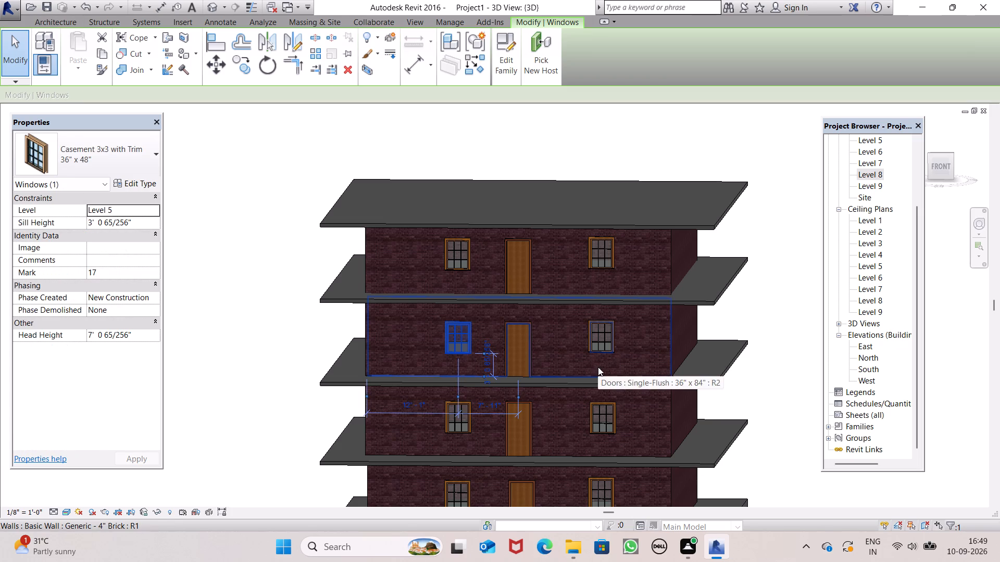
left_click(785, 398)
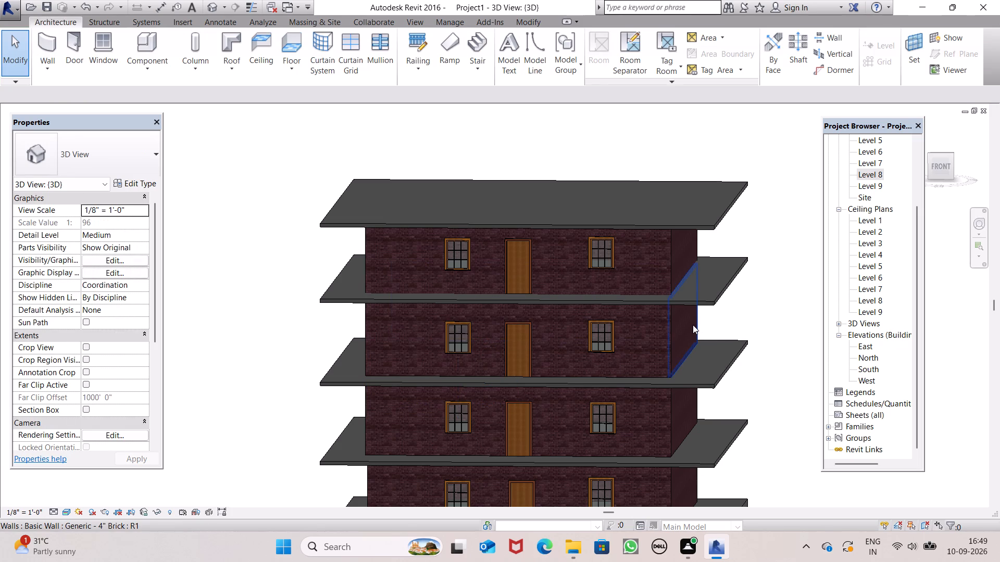
Shift the third storey's left front window farther from the door, a little left of the windows above and below.
scroll(606, 341, "down", 1)
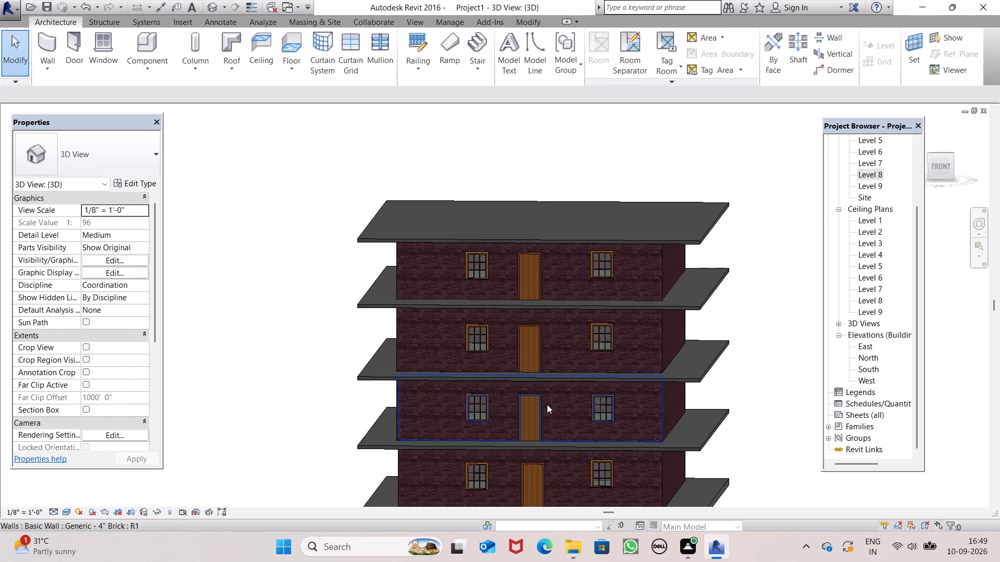
middle_click_drag(543, 408, 550, 372, "shift")
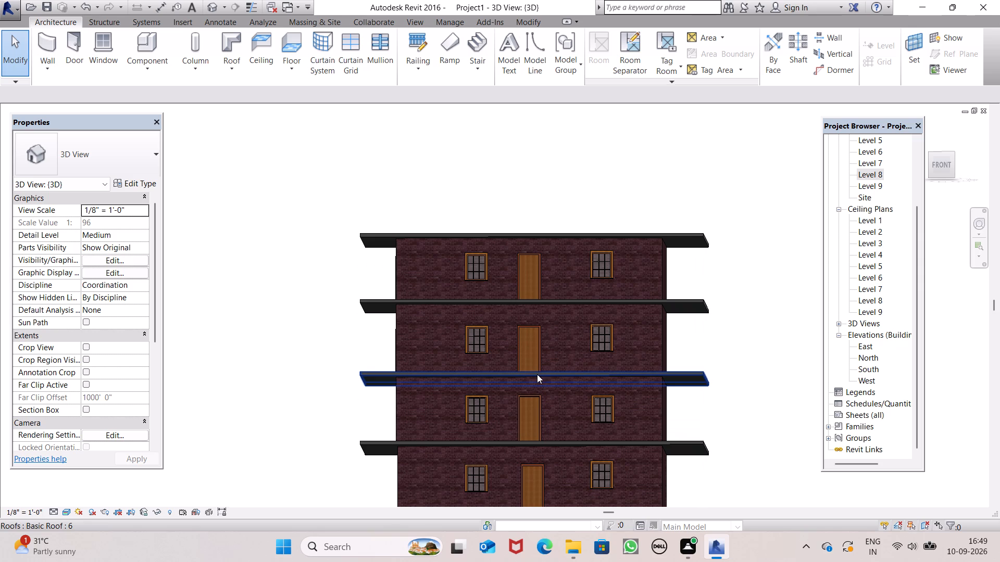
middle_click_drag(592, 376, 605, 389, "shift")
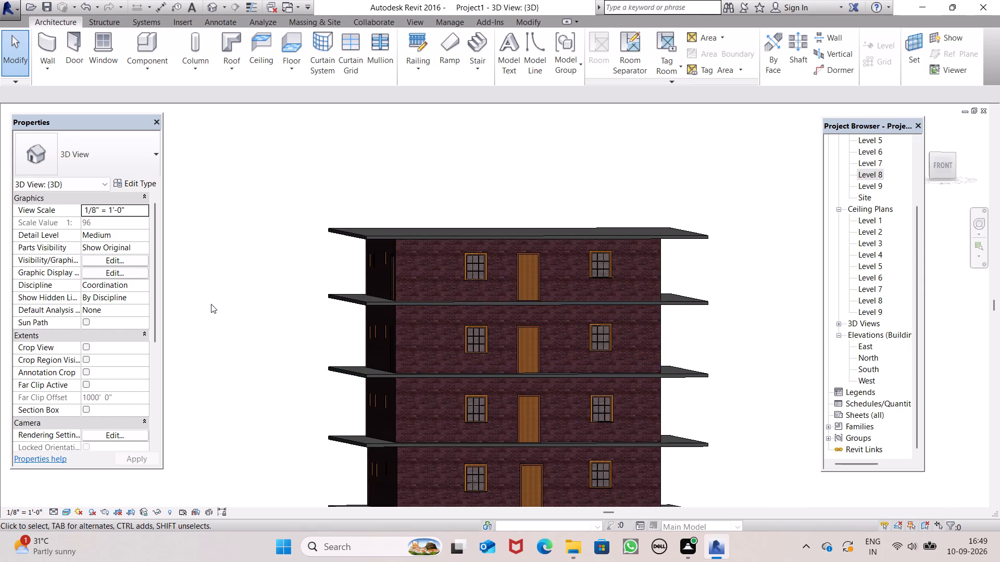
scroll(375, 296, "down", 2)
left_click(447, 332)
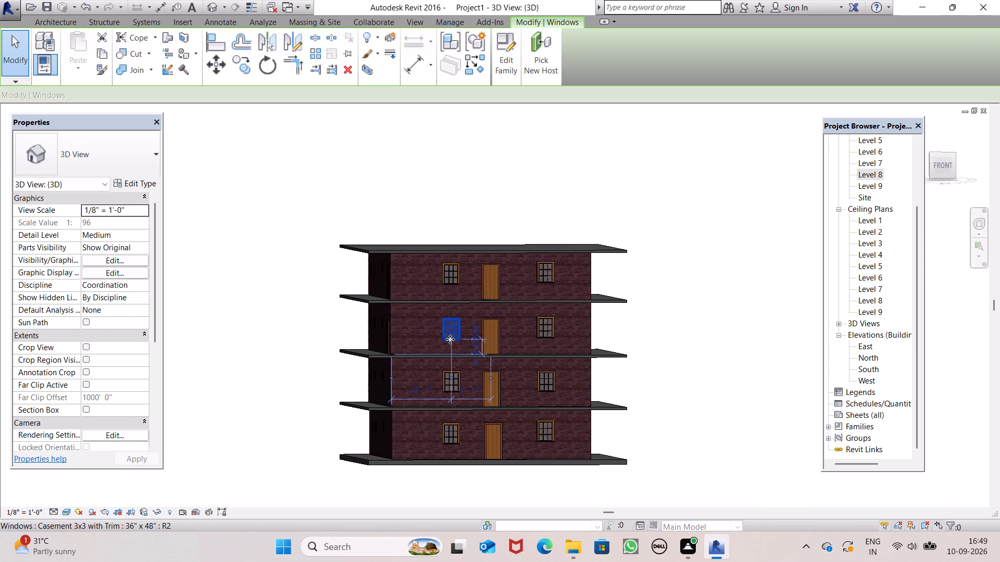
key("Left")
key("Left")
key("Left")
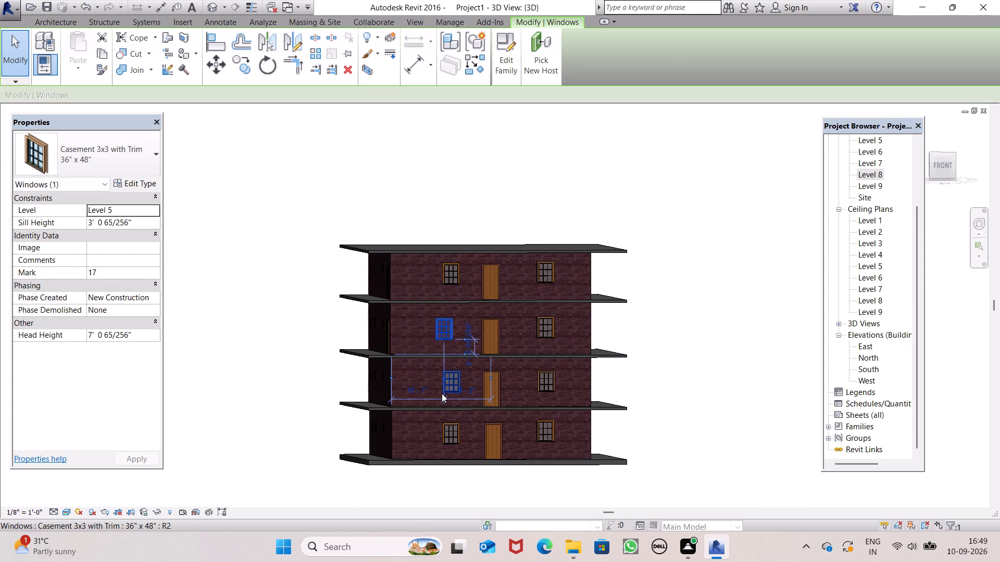
left_click(453, 382)
key("Left")
key("Left")
key("Left")
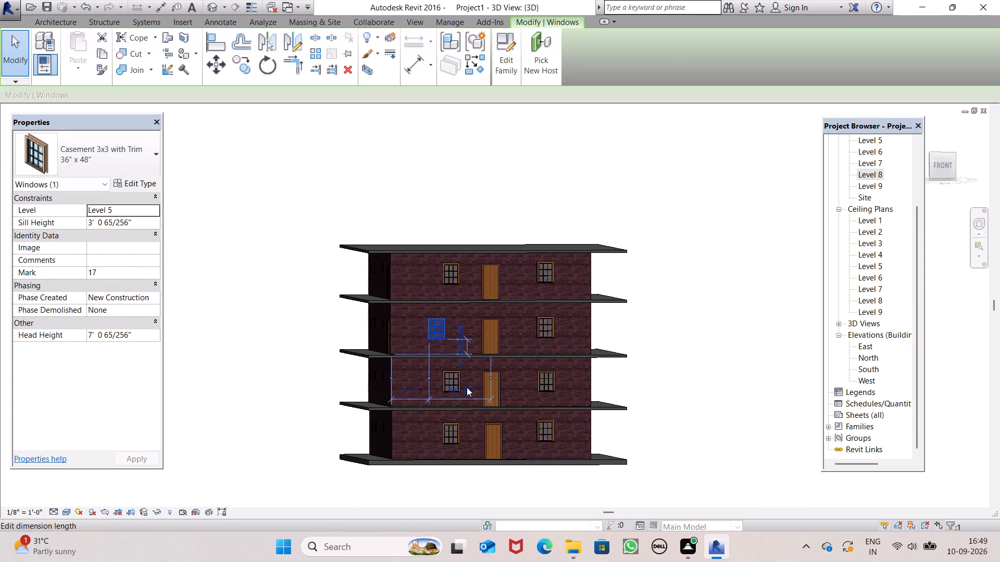
key("Right")
key("Right")
Shift the left front windows of the second and lowest storeys left, in line with the third storey's left window.
left_click(449, 380)
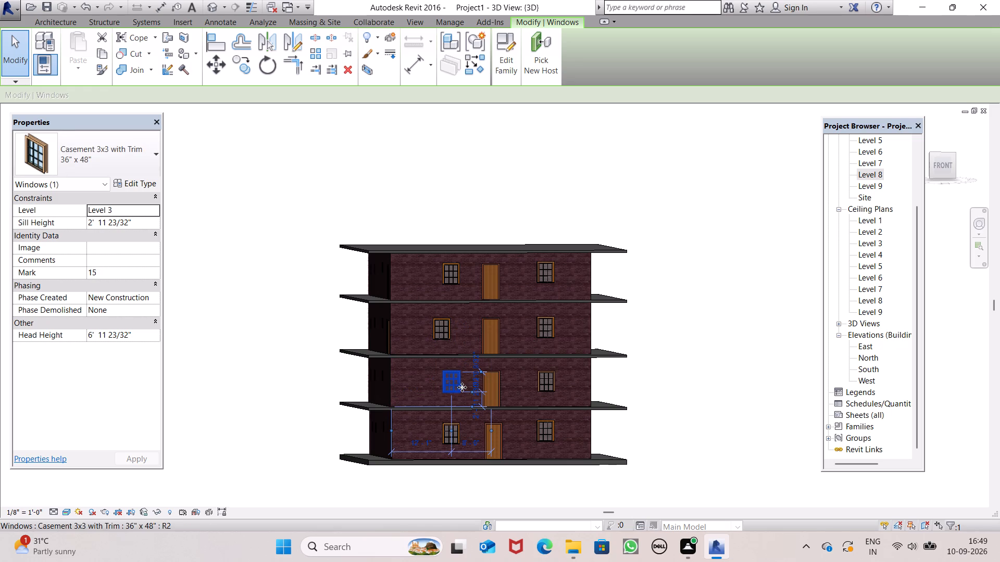
key("Left")
key("Left")
key("Left")
key("Left")
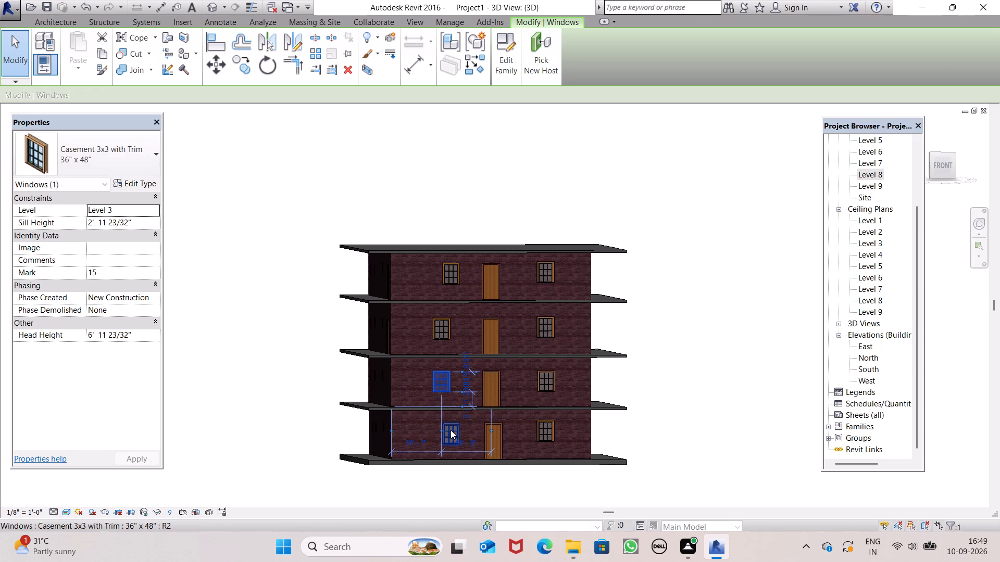
left_click(451, 430)
key("Left")
key("Left")
key("Left")
key("Left")
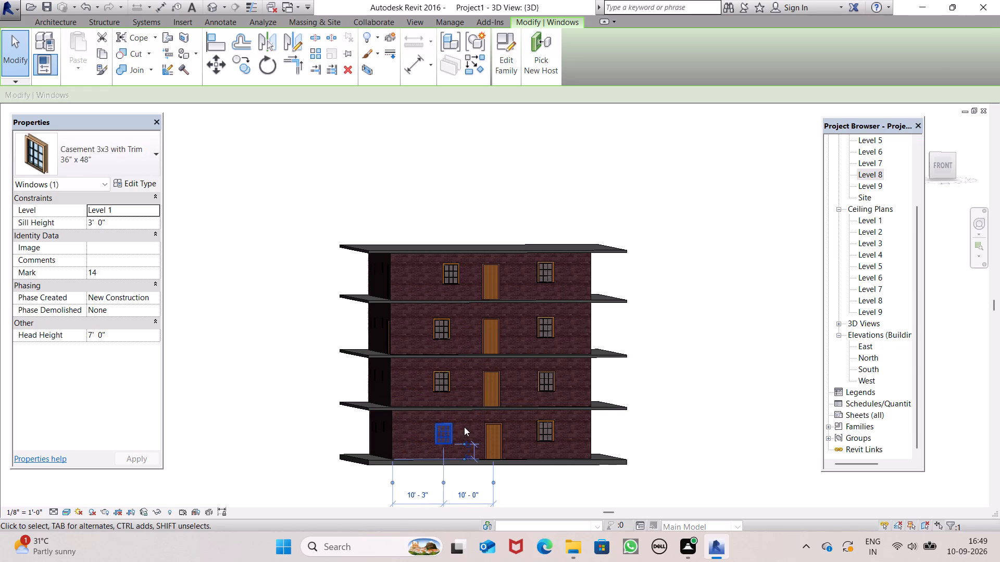
Shift the top storey's left front window away from the door, roughly above the left windows of the lower storeys.
left_click(454, 268)
key("Left")
key("Left")
key("Left")
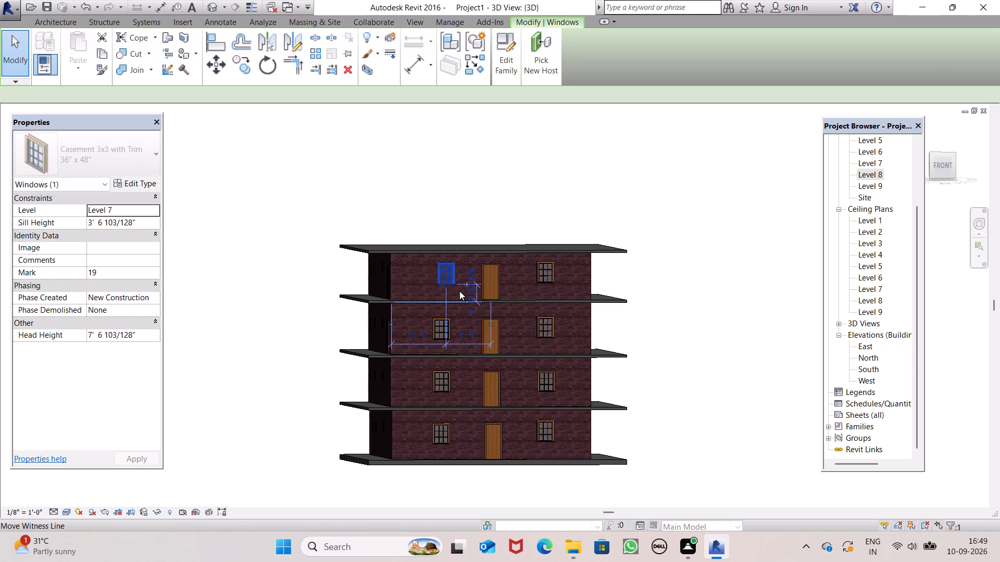
key("Left")
key("Left")
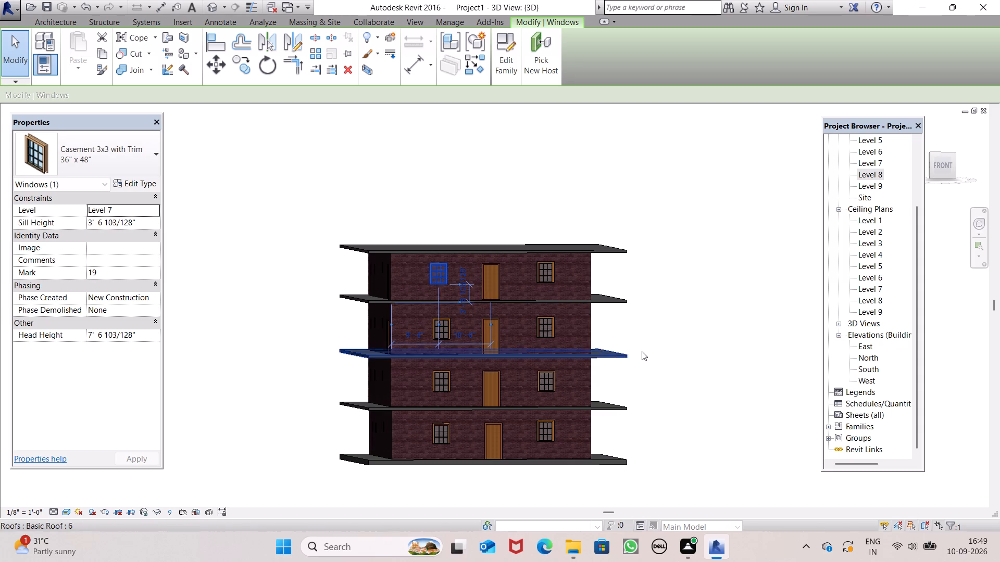
left_click(698, 346)
Load the Casement Dbl with Trim window family from the US Imperial library's Windows folder.
scroll(638, 335, "down", 1)
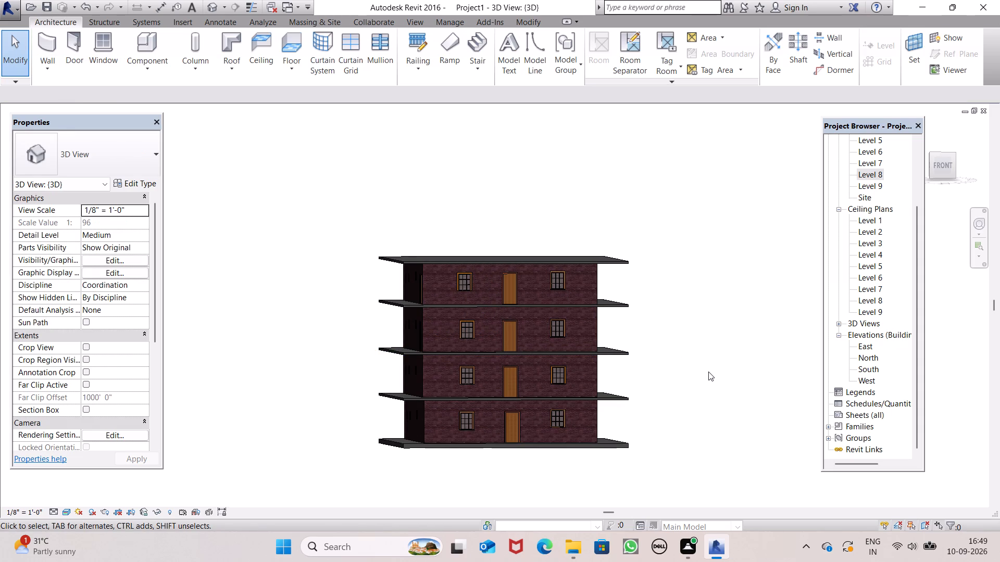
middle_click_drag(708, 370, 604, 472, "shift")
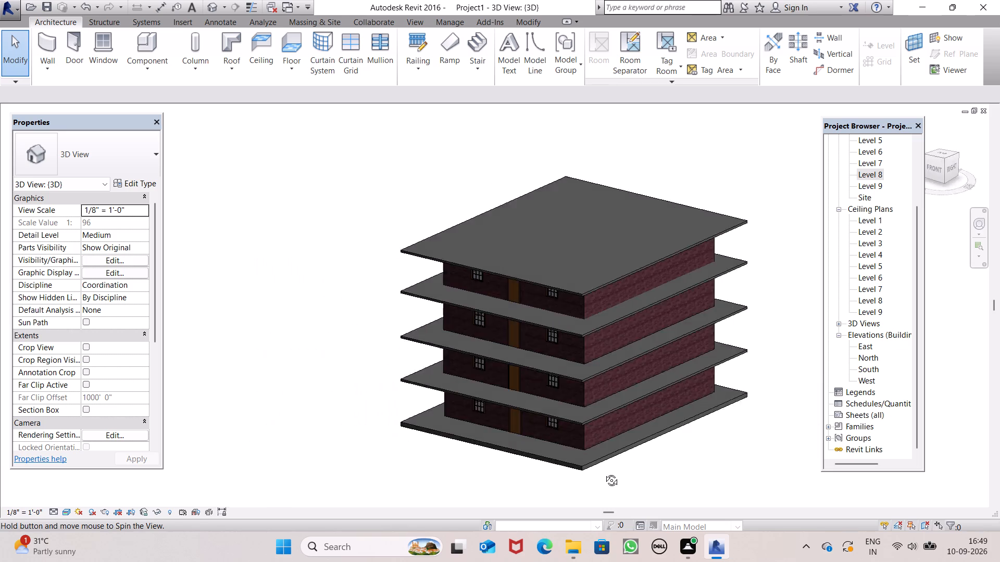
middle_click_drag(604, 472, 473, 412, "shift")
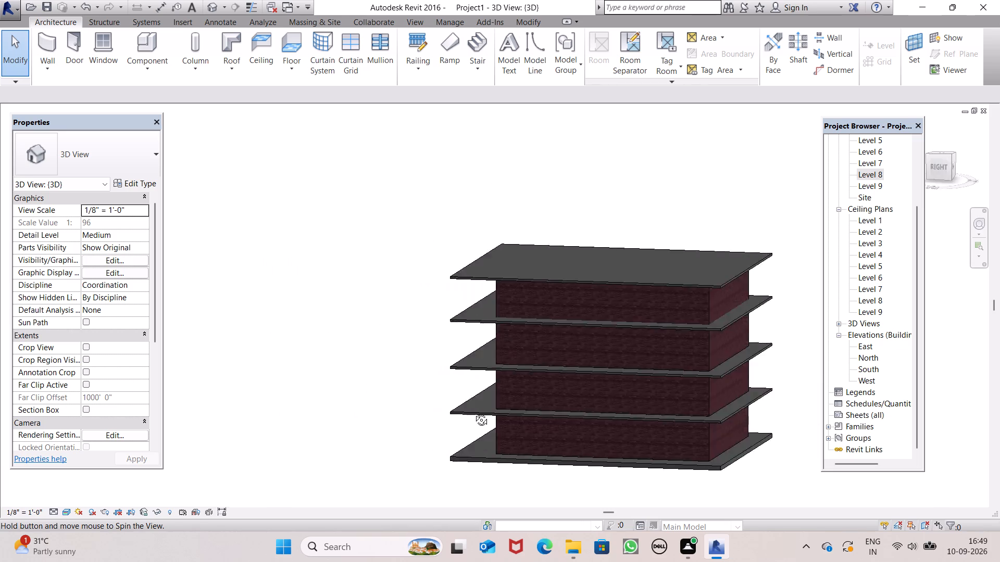
middle_click_drag(473, 412, 543, 429, "shift")
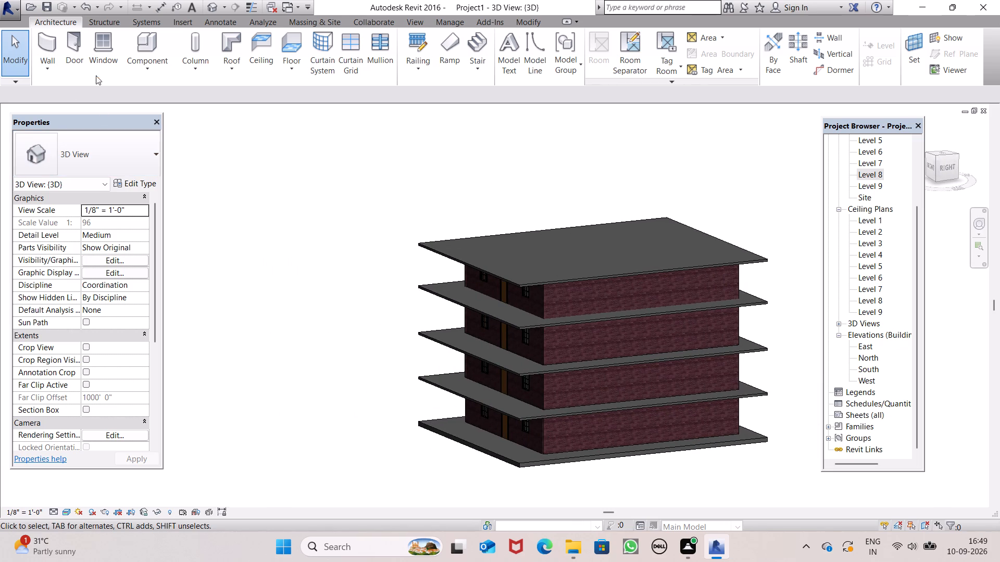
left_click(110, 66)
left_click_drag(92, 48, 98, 49)
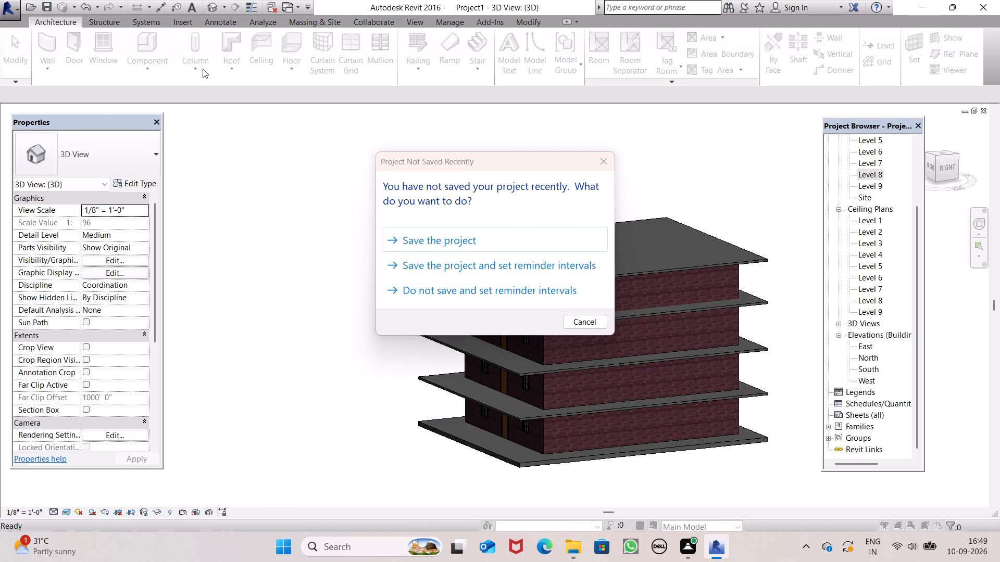
left_click(604, 163)
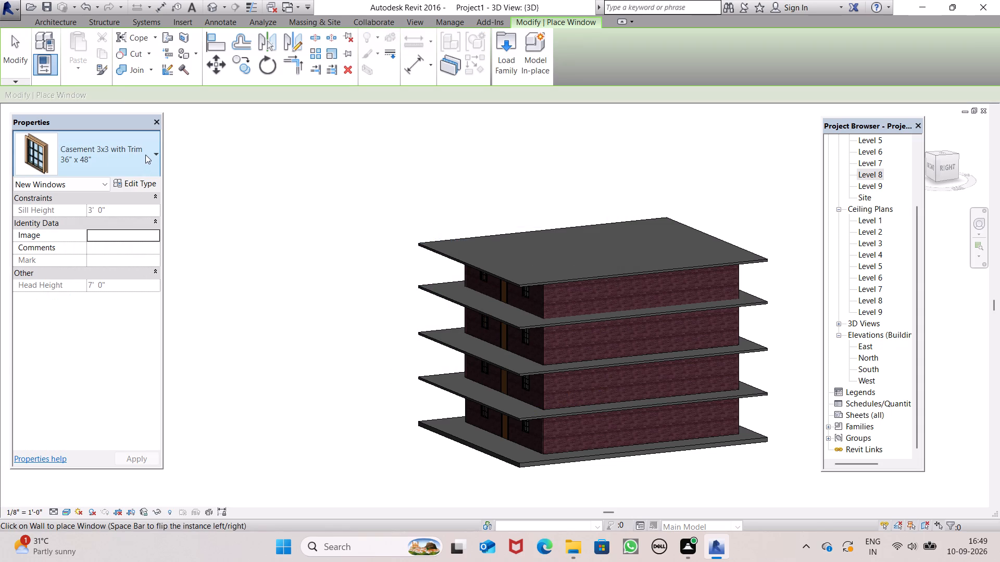
left_click(149, 154)
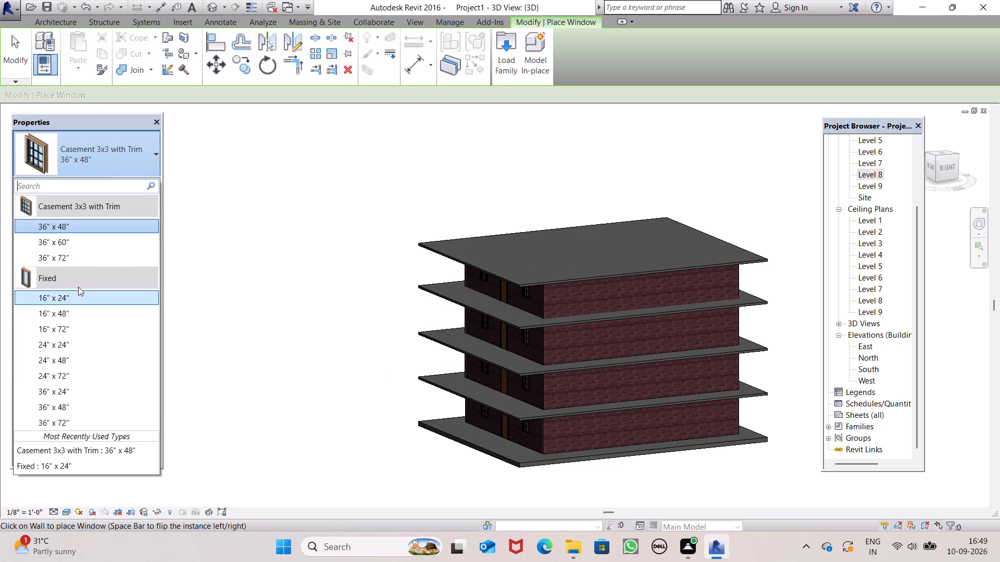
left_click(70, 18)
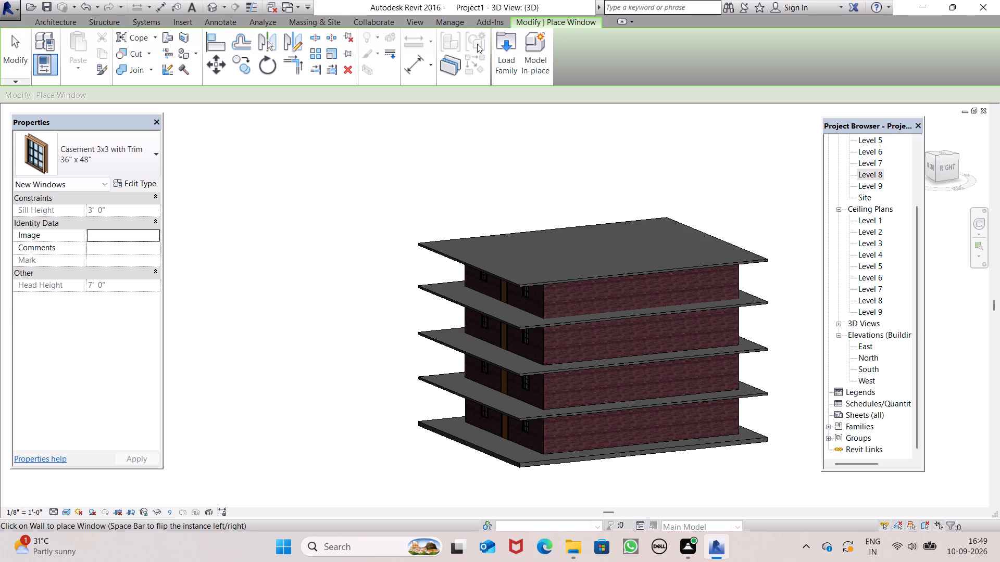
left_click(515, 56)
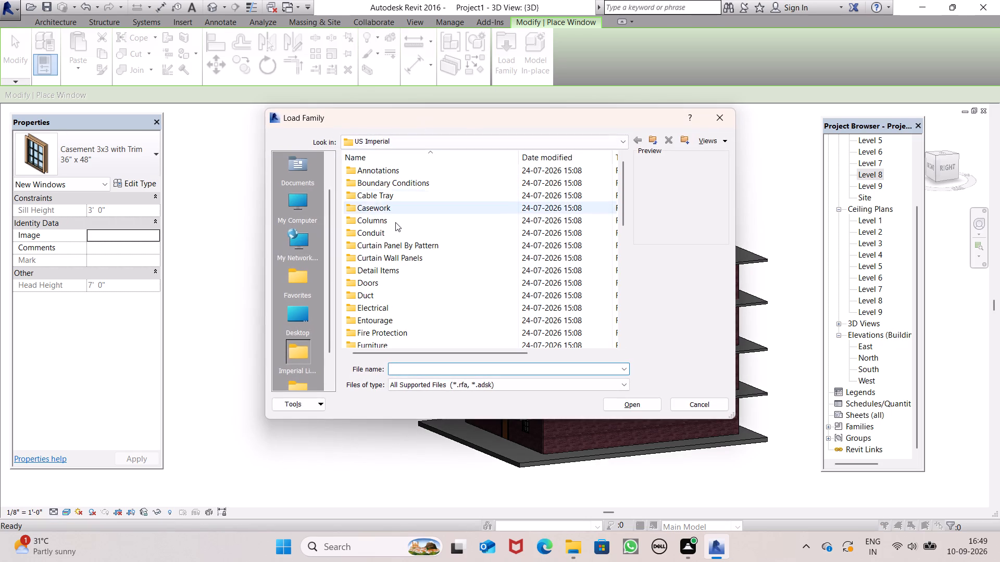
scroll(395, 223, "down", 14)
scroll(393, 281, "up", 1)
scroll(393, 284, "down", 14)
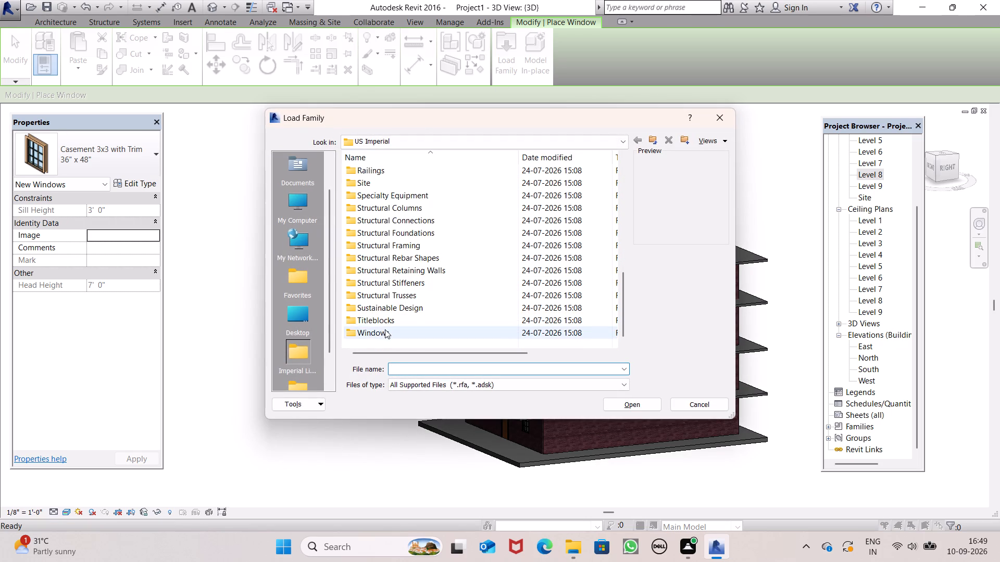
left_click(385, 329)
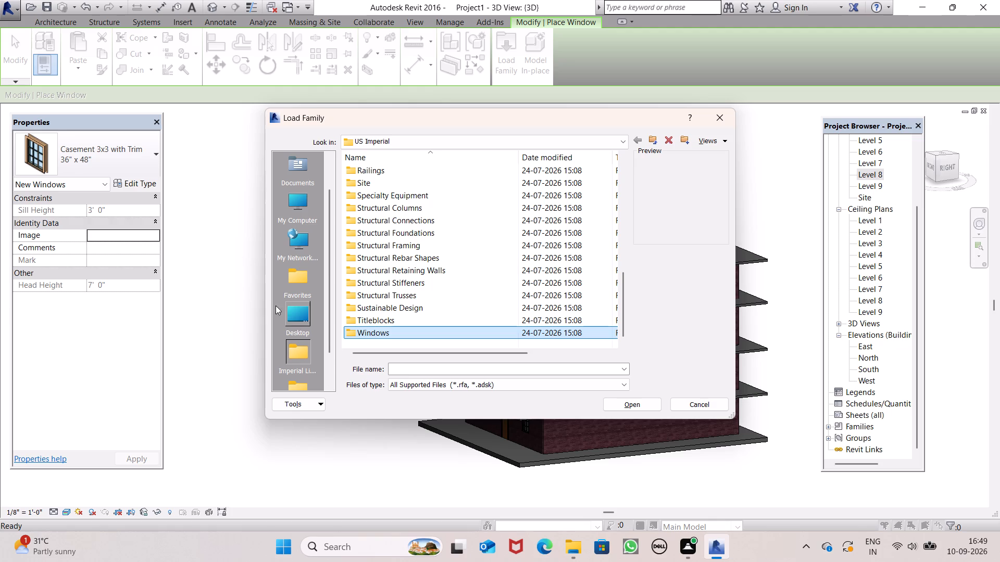
double_click(451, 333)
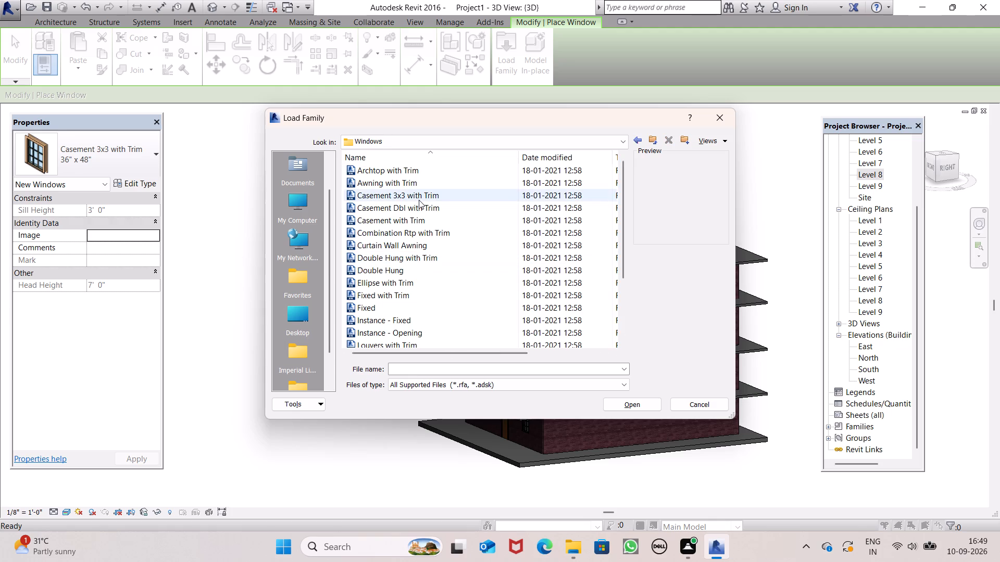
left_click(415, 257)
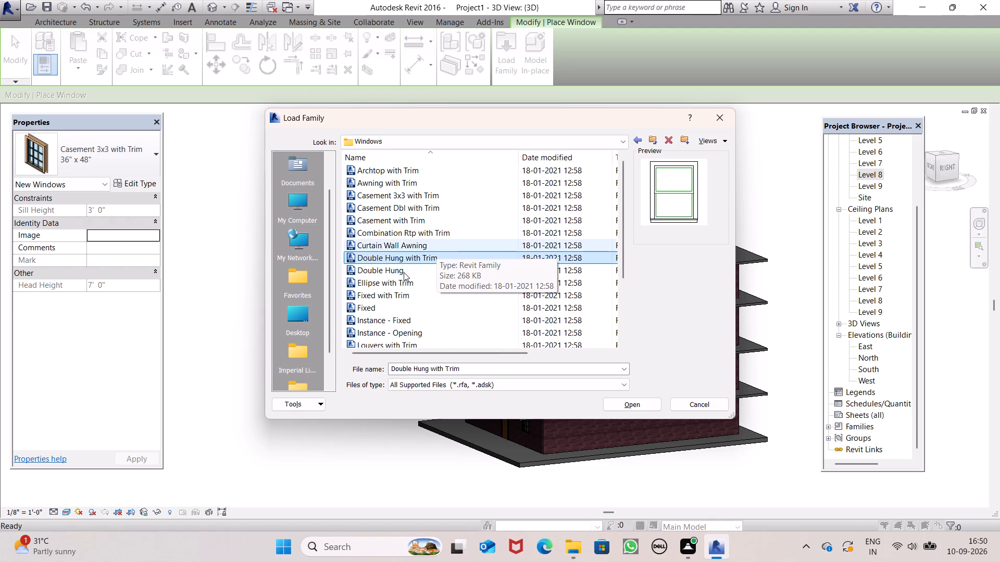
left_click(403, 218)
left_click(413, 232)
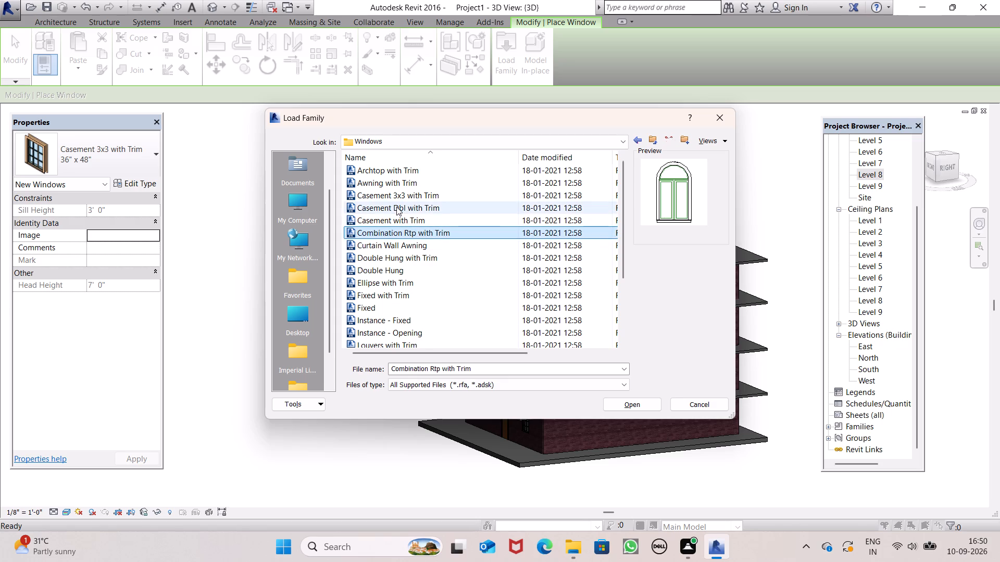
left_click(396, 207)
left_click(632, 408)
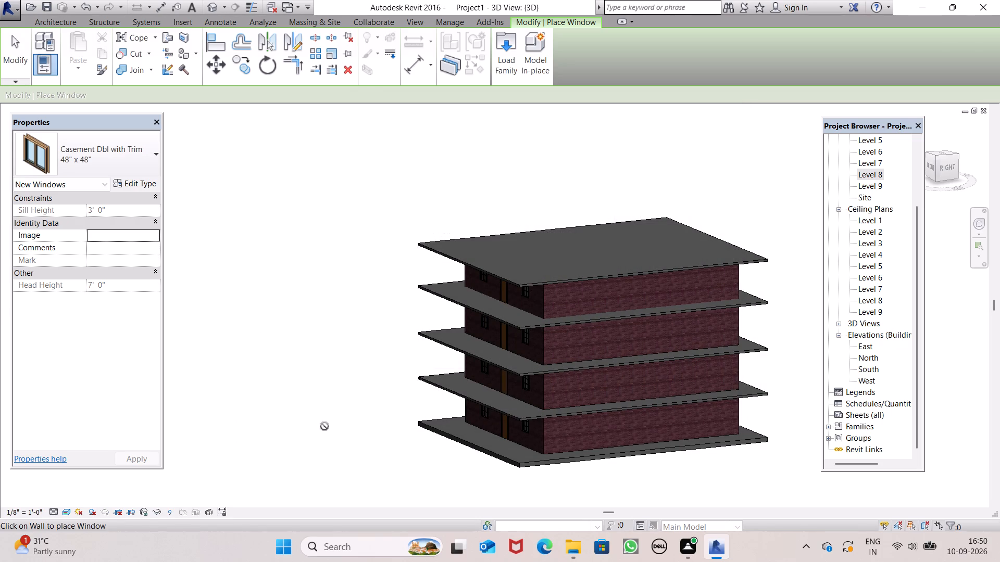
Place a 48" x 48" Casement Dbl with Trim window over the leftmost small window on the left side wall's lowest storey.
middle_click_drag(345, 439, 744, 439, "shift")
middle_click_drag(492, 463, 478, 458)
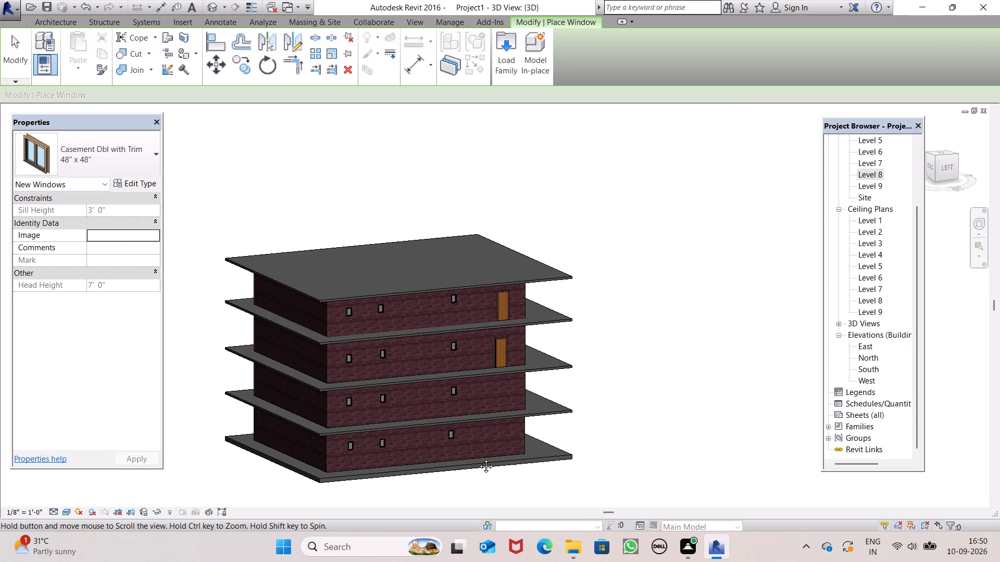
middle_click_drag(478, 458, 429, 462)
scroll(297, 446, "up", 7)
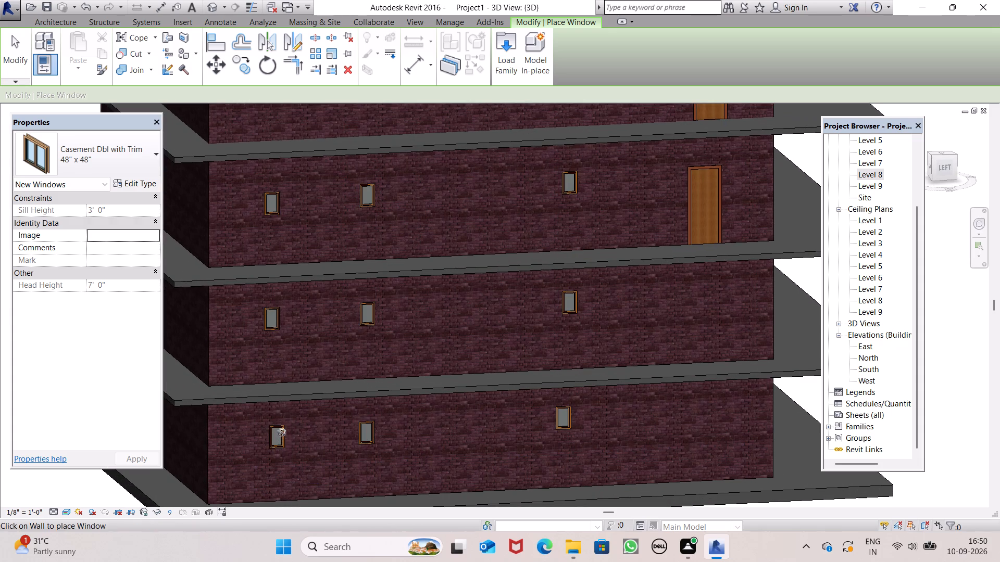
left_click(287, 437)
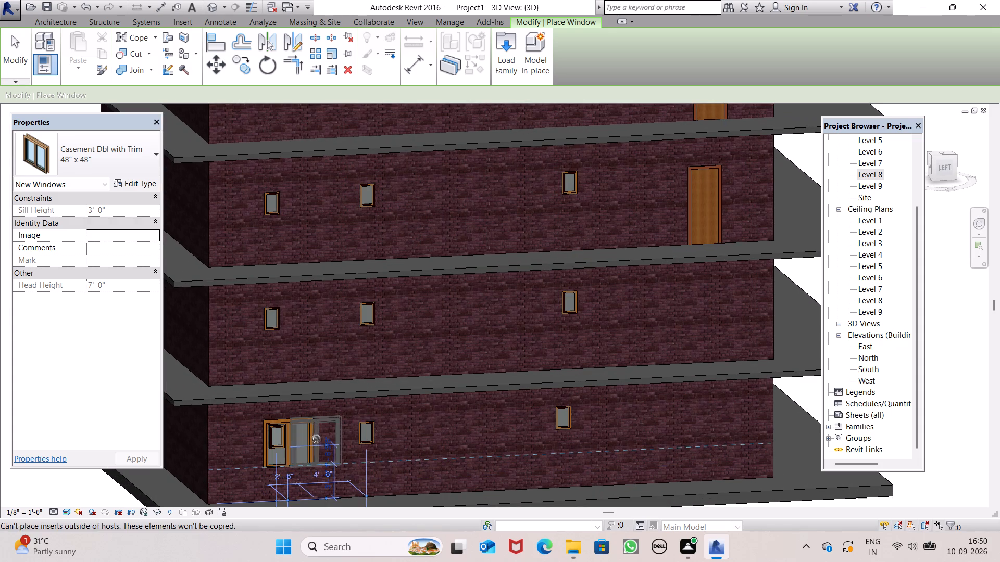
key("space")
key("space")
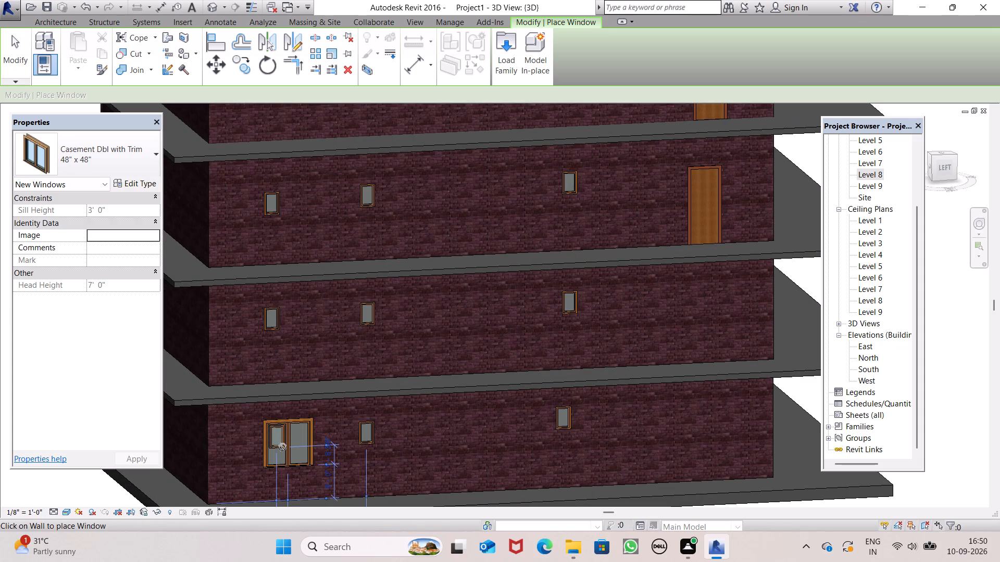
key("Escape")
key("Escape")
Delete the small 16" x 24" fixed window overlapping the new double casement on the lowest storey.
left_click(280, 442)
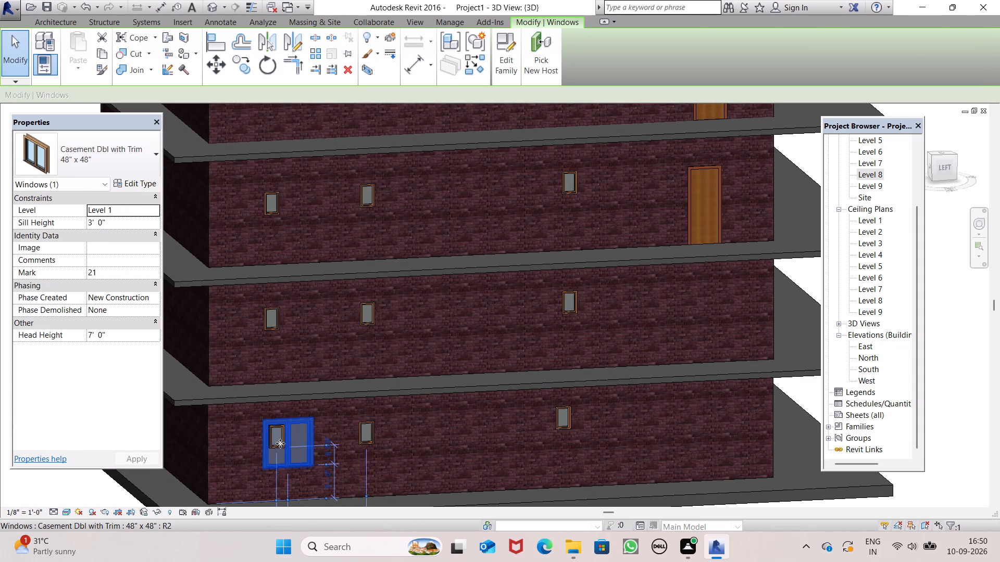
key("Escape")
left_click(277, 440)
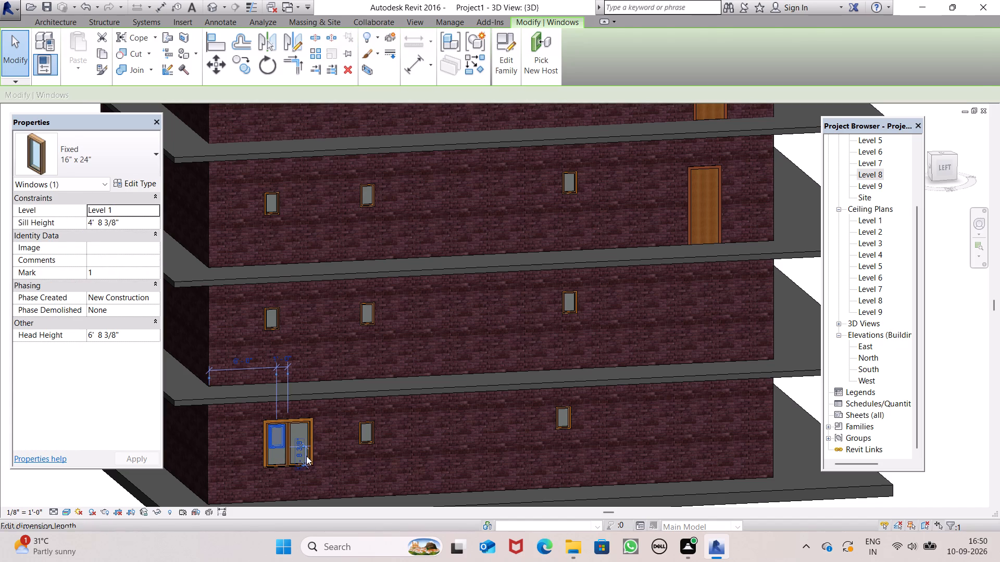
key("BackSpace")
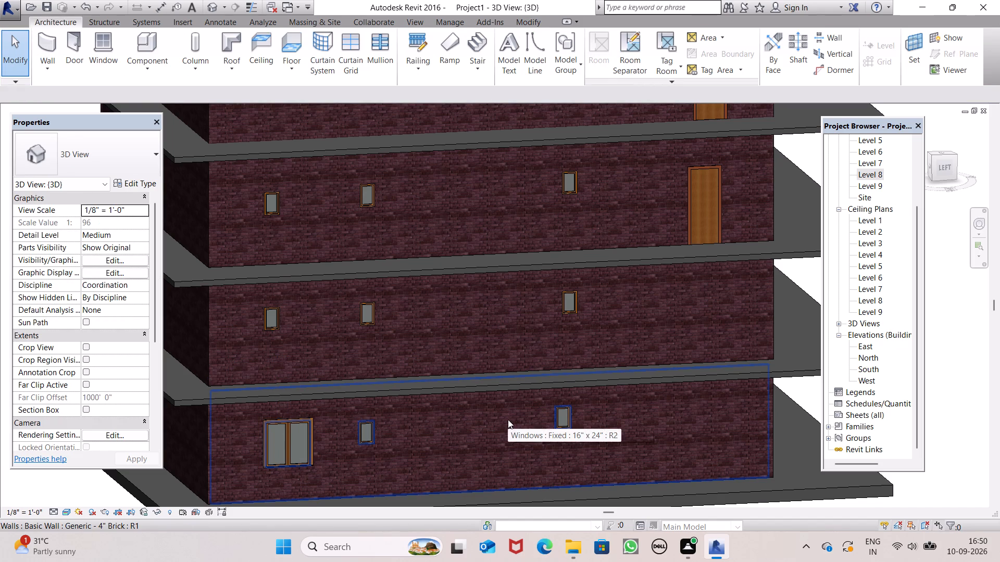
Delete the rightmost small fixed window on the left side wall's lowest storey.
scroll(218, 377, "down", 1)
key("space")
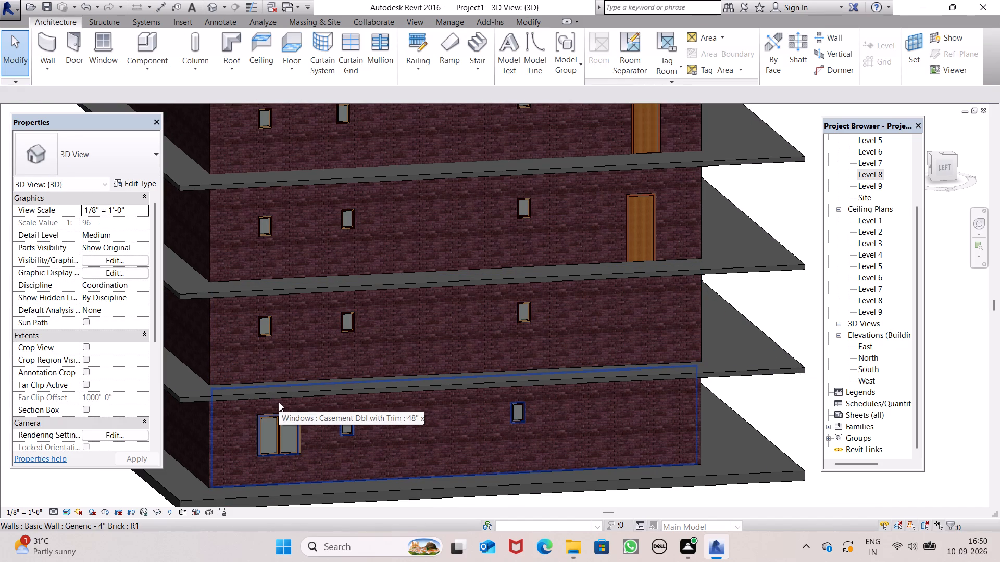
scroll(355, 437, "up", 1)
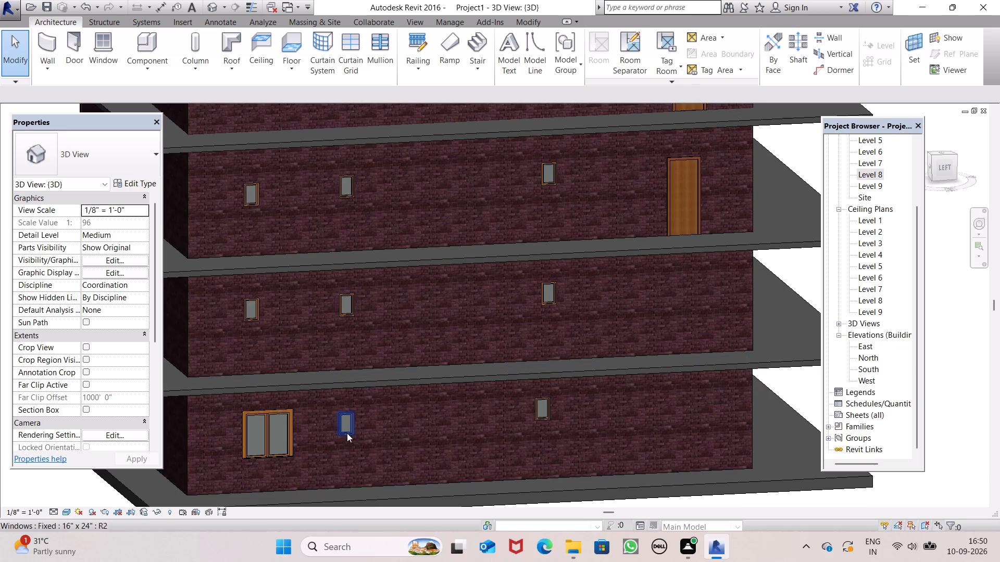
left_click(544, 409)
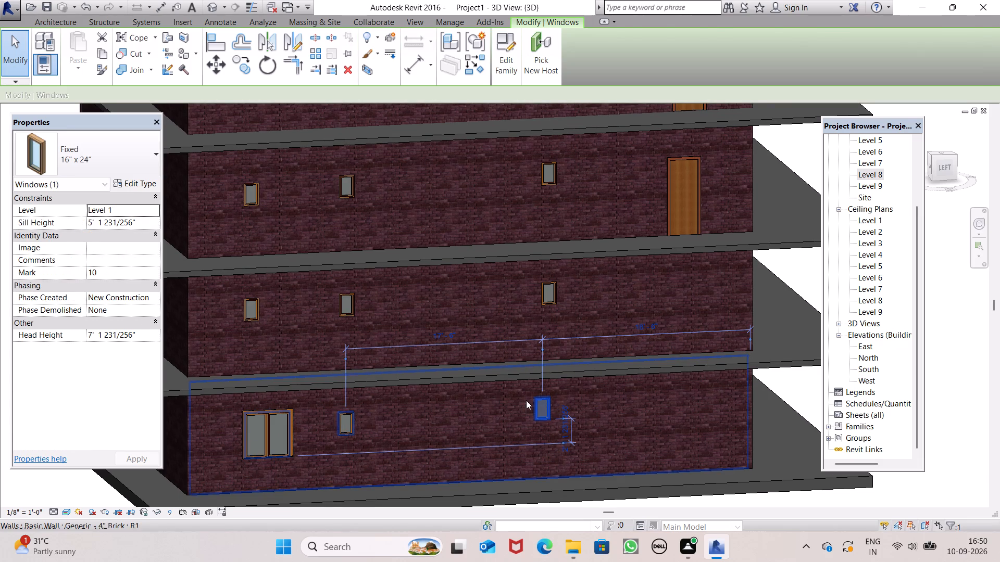
key("Delete")
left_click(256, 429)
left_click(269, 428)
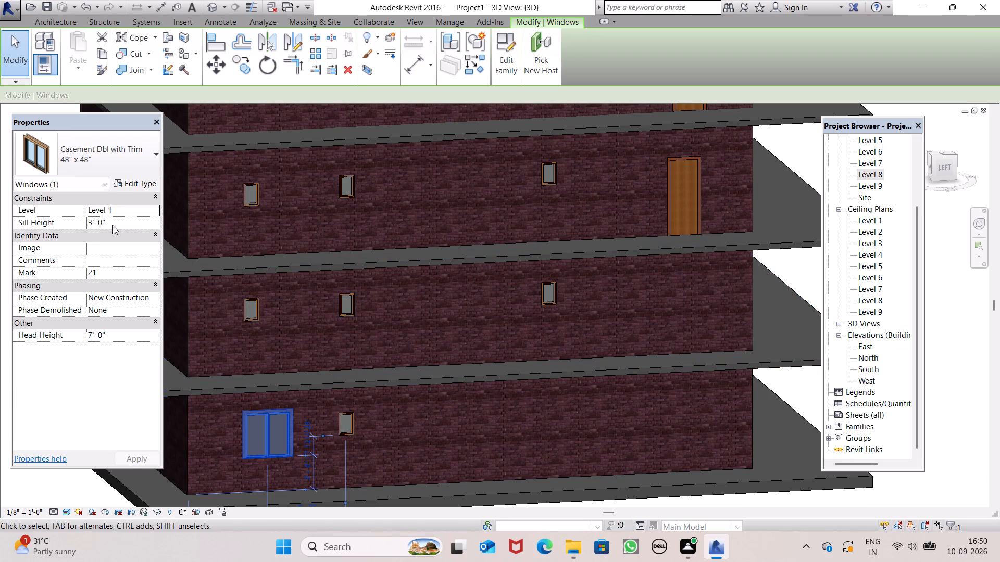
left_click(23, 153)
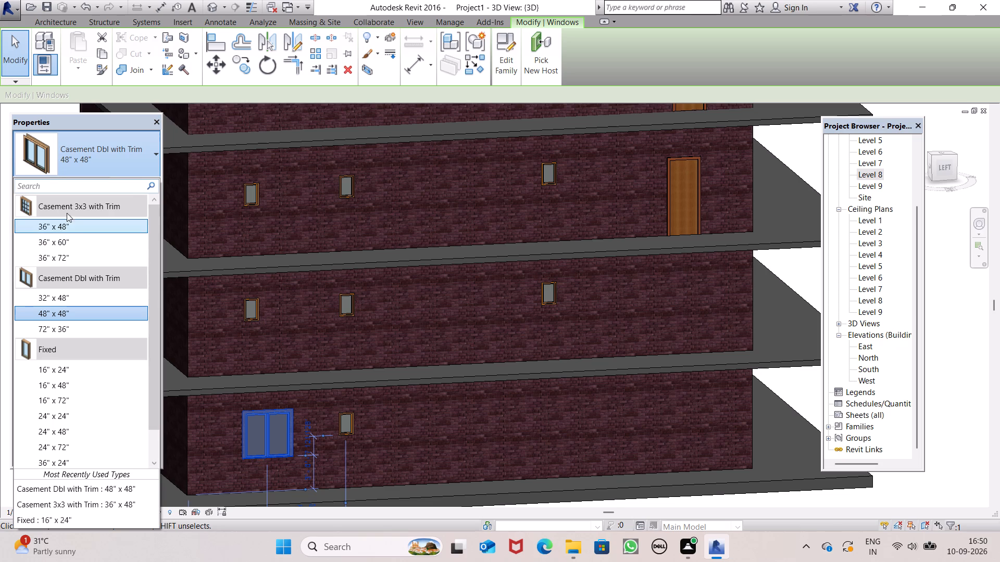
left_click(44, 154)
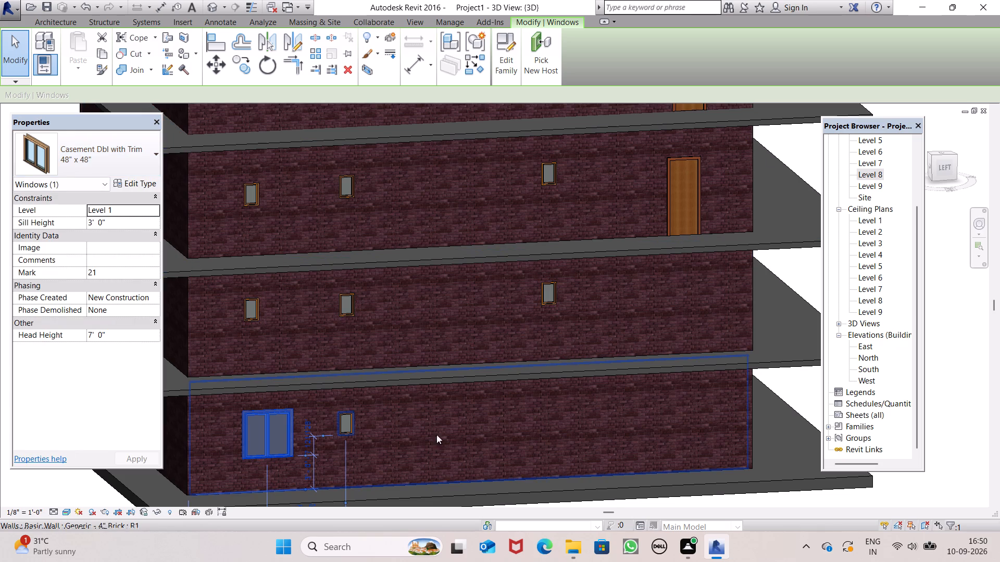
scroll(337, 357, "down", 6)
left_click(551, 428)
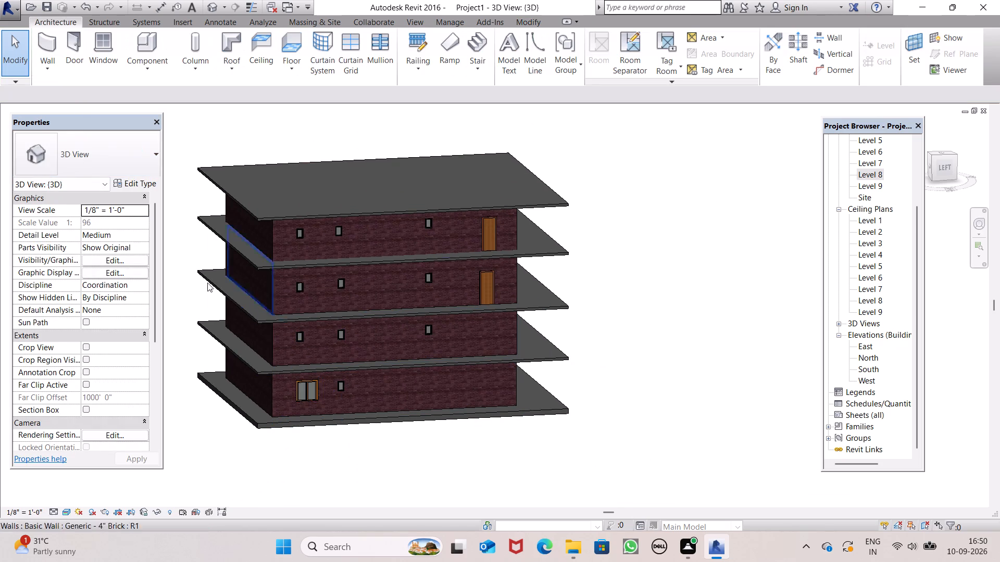
Place a 48" x 48" Casement Dbl with Trim window on the lowest storey's left side wall, about 17' 6" from its right end.
left_click(106, 61)
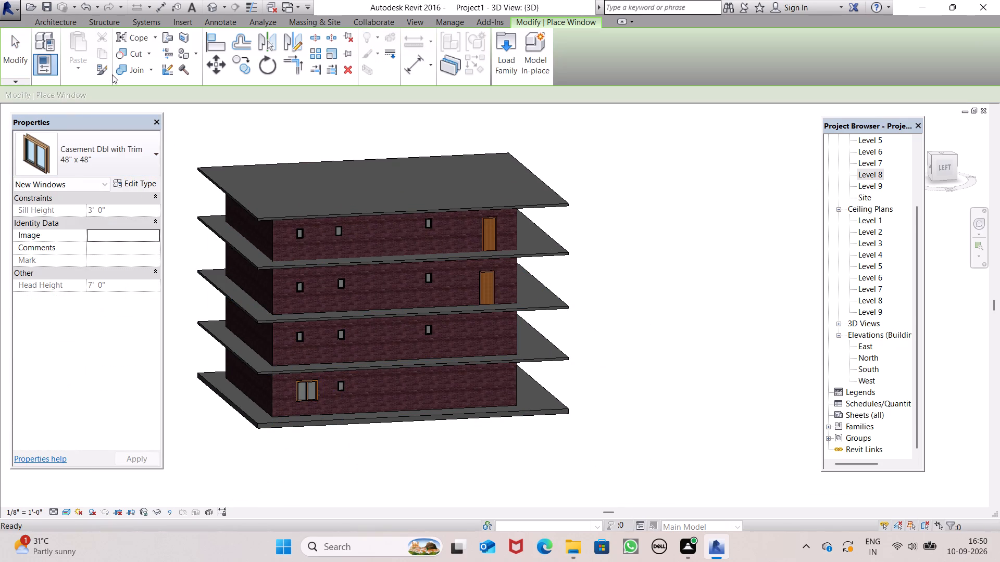
left_click(46, 140)
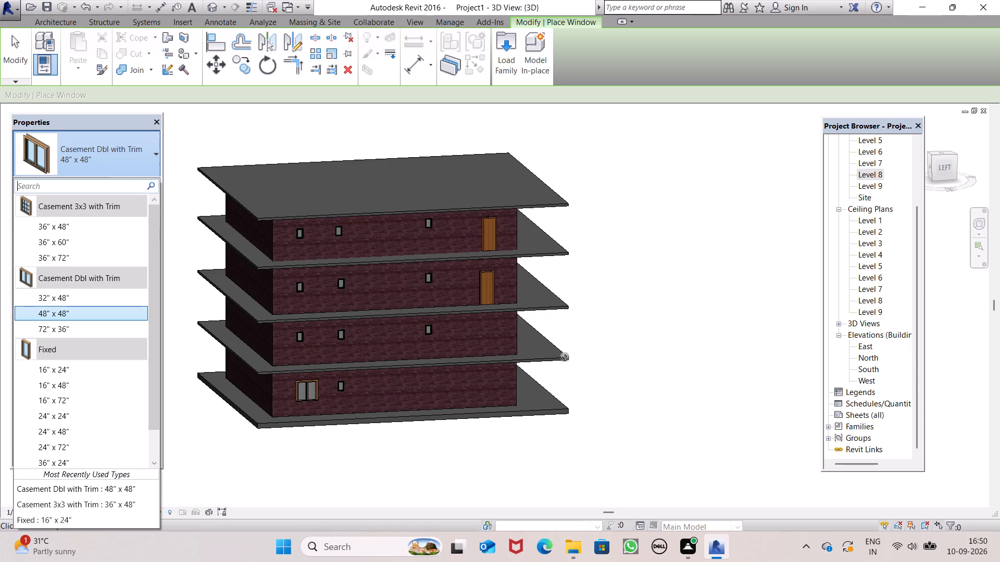
scroll(589, 390, "up", 2)
scroll(610, 379, "down", 1)
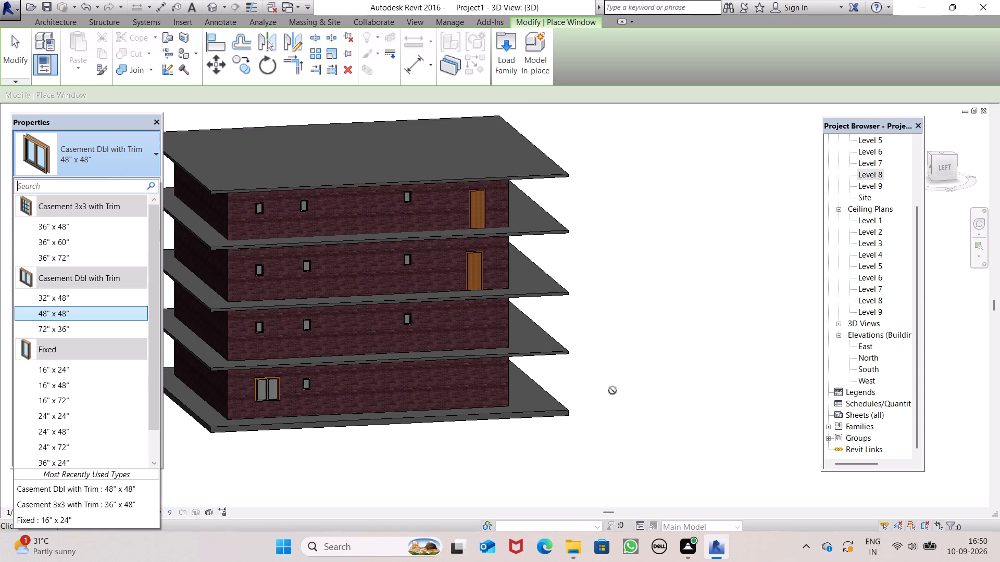
middle_click_drag(606, 396, 593, 418, "shift")
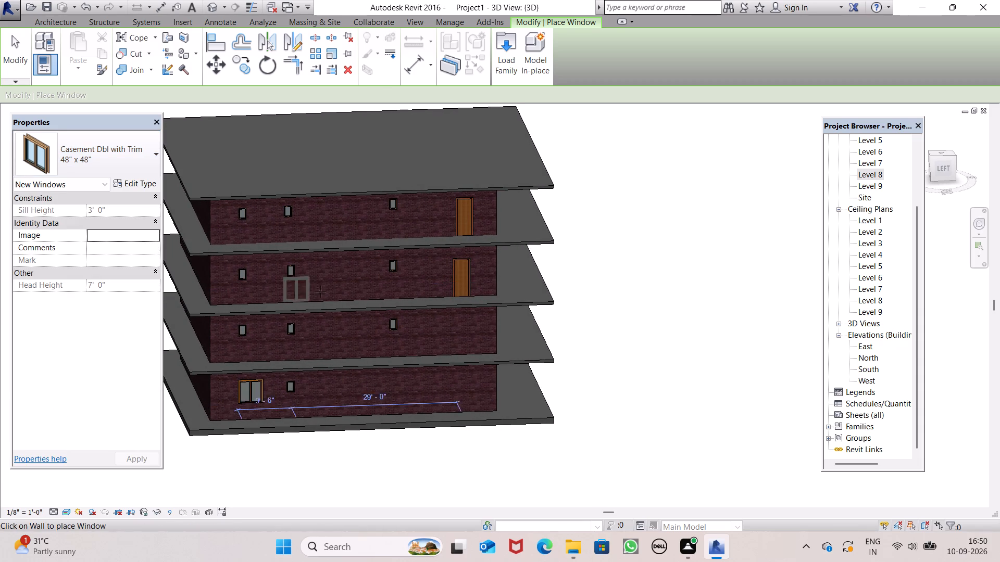
scroll(374, 384, "up", 6)
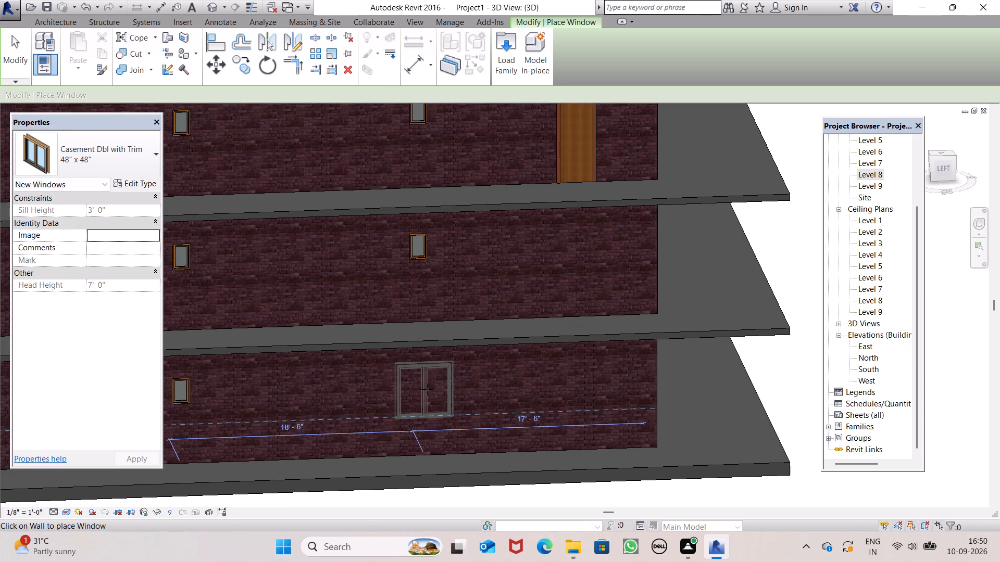
left_click(428, 389)
scroll(457, 332, "down", 6)
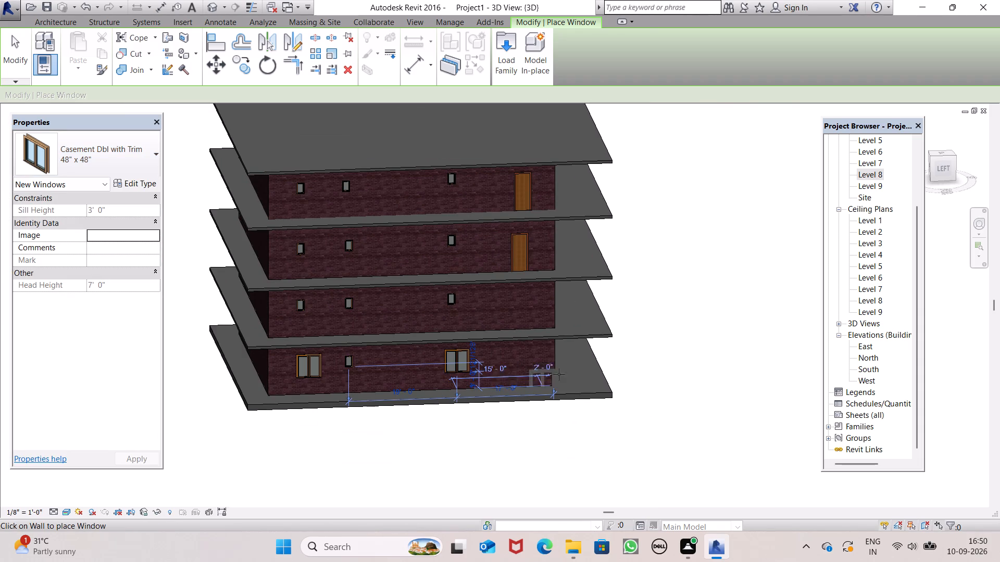
Place two 48" x 48" Casement Dbl with Trim windows on each of the right side wall's top two storeys, about 13' and 14' from its ends.
scroll(570, 367, "up", 1)
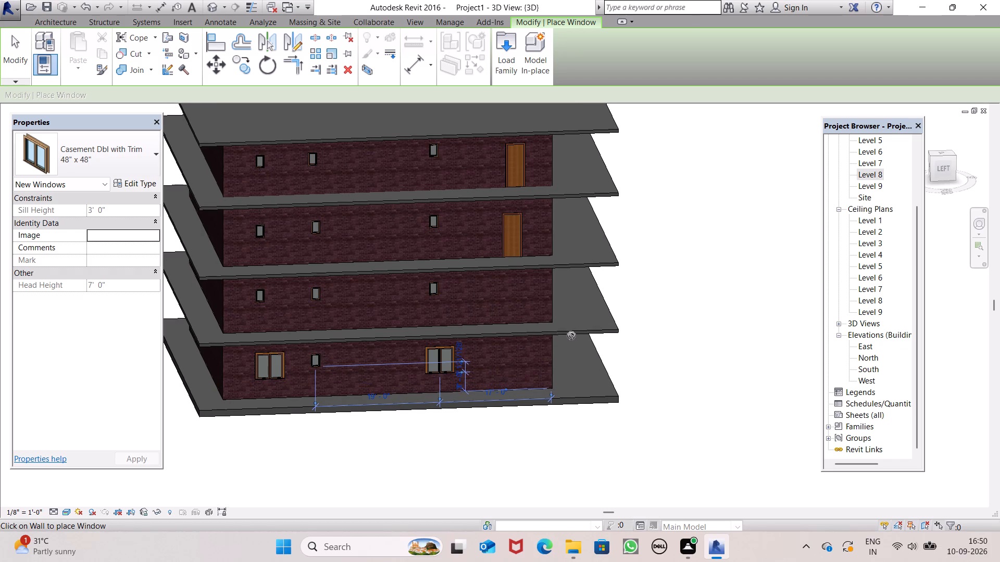
scroll(572, 335, "down", 3)
middle_click_drag(585, 346, 160, 325)
left_click(460, 258)
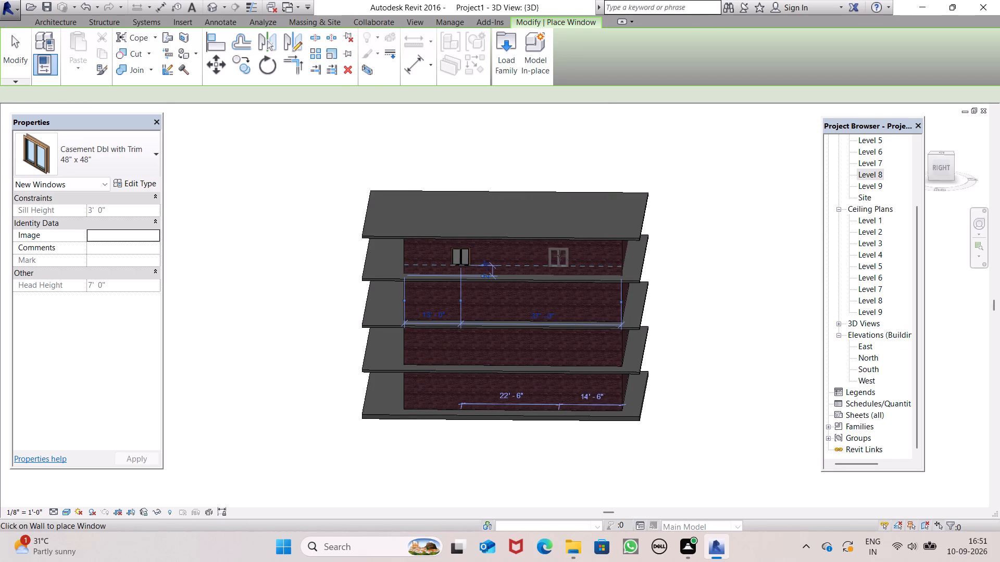
left_click(561, 260)
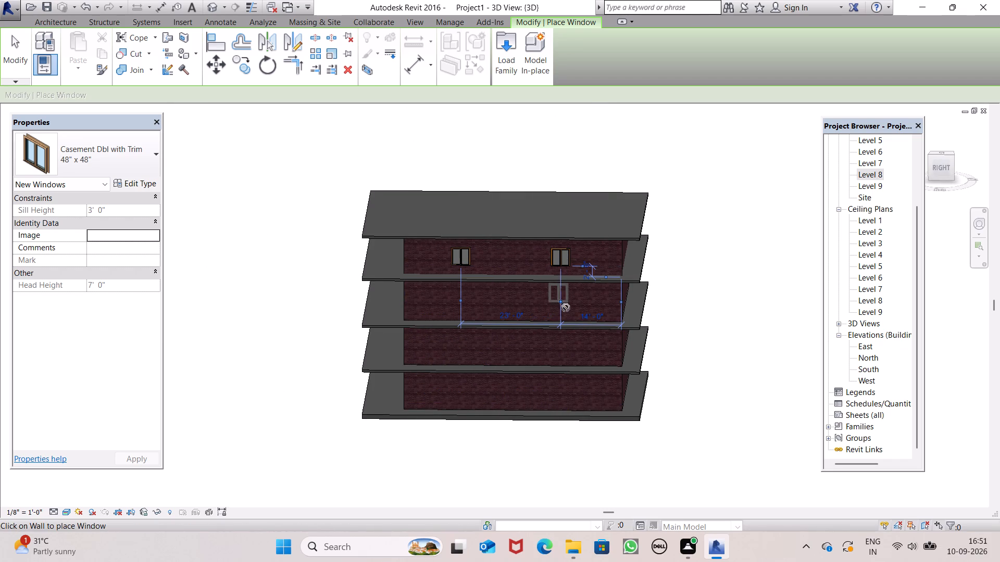
scroll(565, 310, "up", 7)
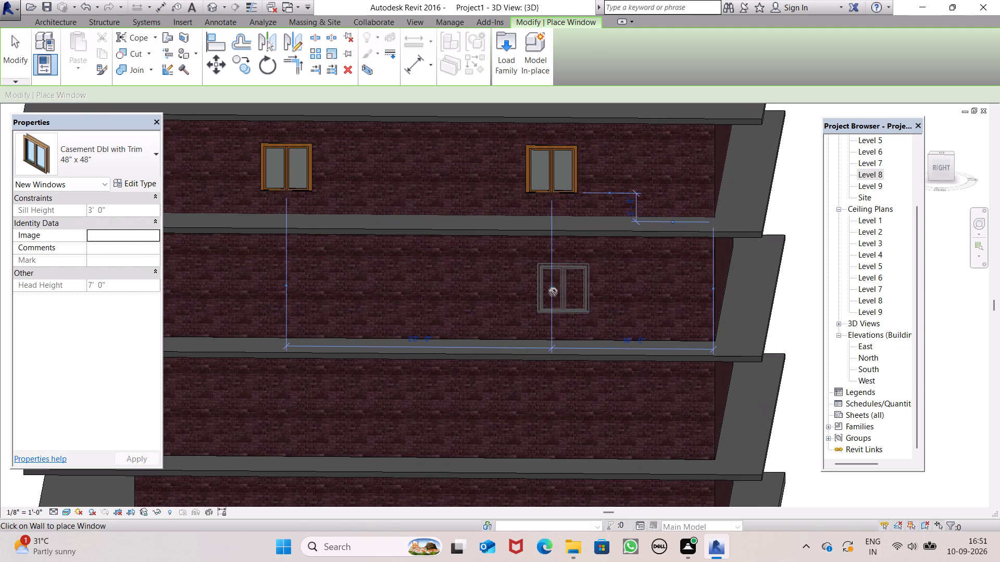
left_click(557, 275)
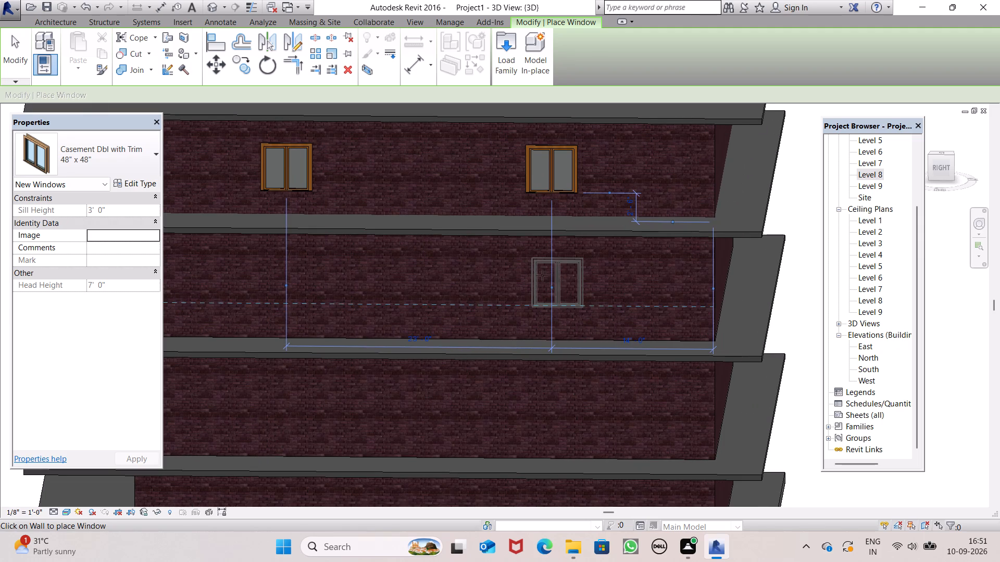
left_click(288, 279)
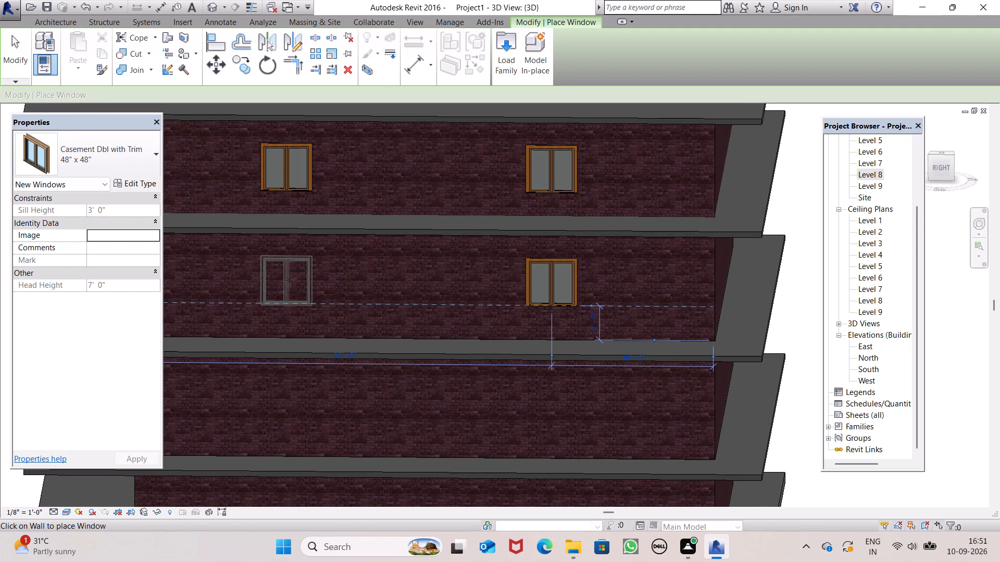
Place two 48" x 48" Casement Dbl with Trim windows on each of the right side wall's lowest two storeys, roughly aligned below those above.
scroll(349, 220, "down", 4)
scroll(323, 314, "up", 3)
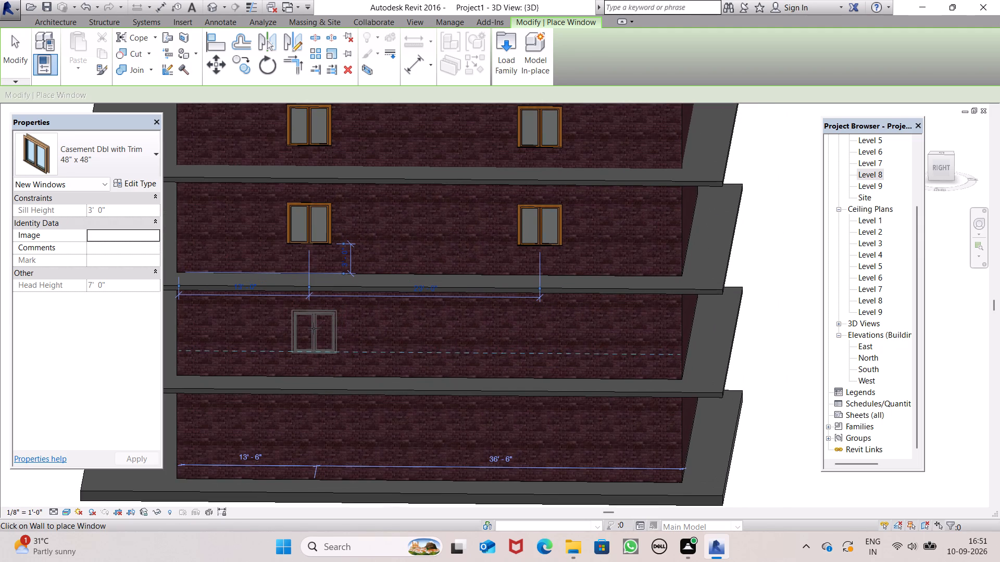
left_click(309, 324)
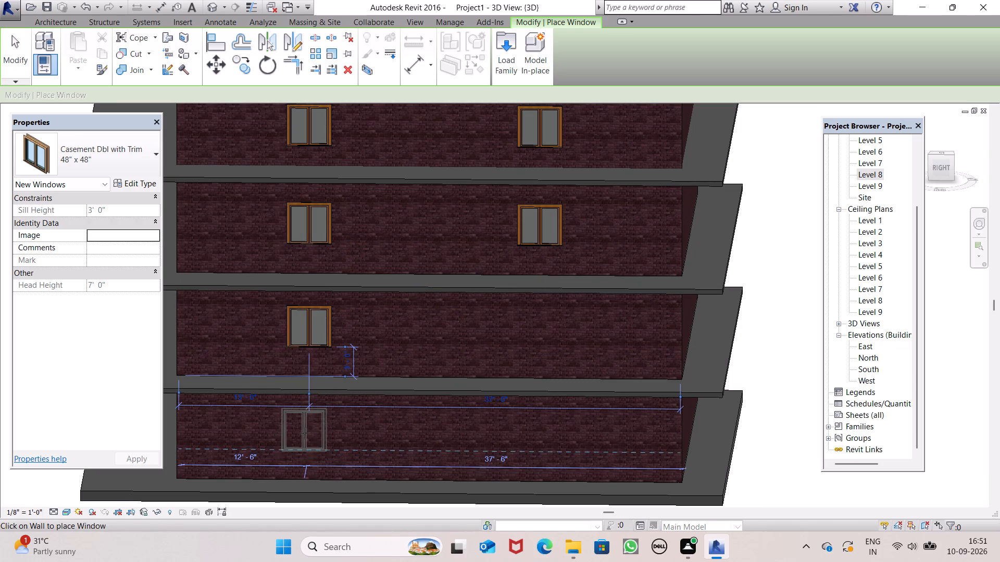
left_click(307, 430)
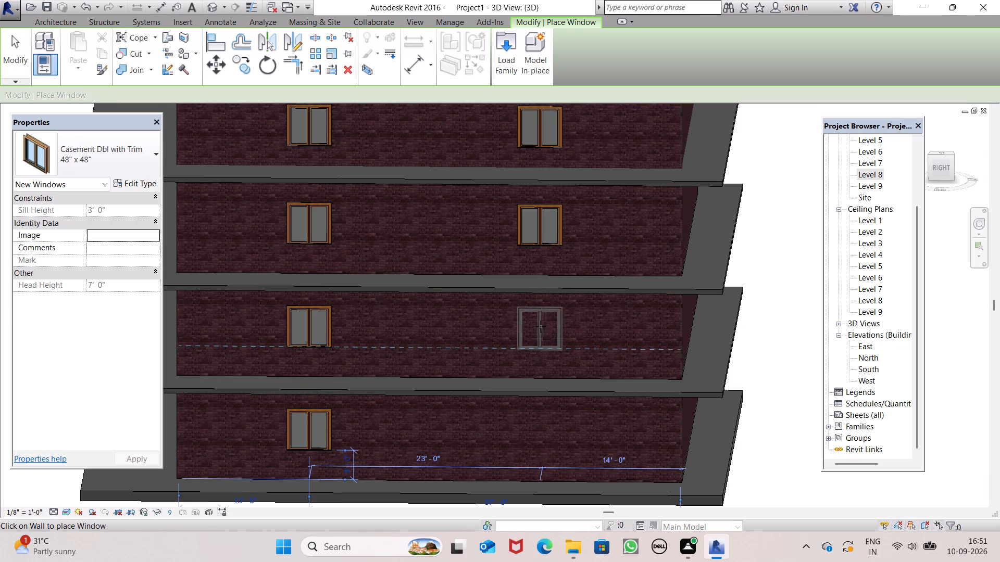
left_click(535, 327)
scroll(482, 265, "down", 4)
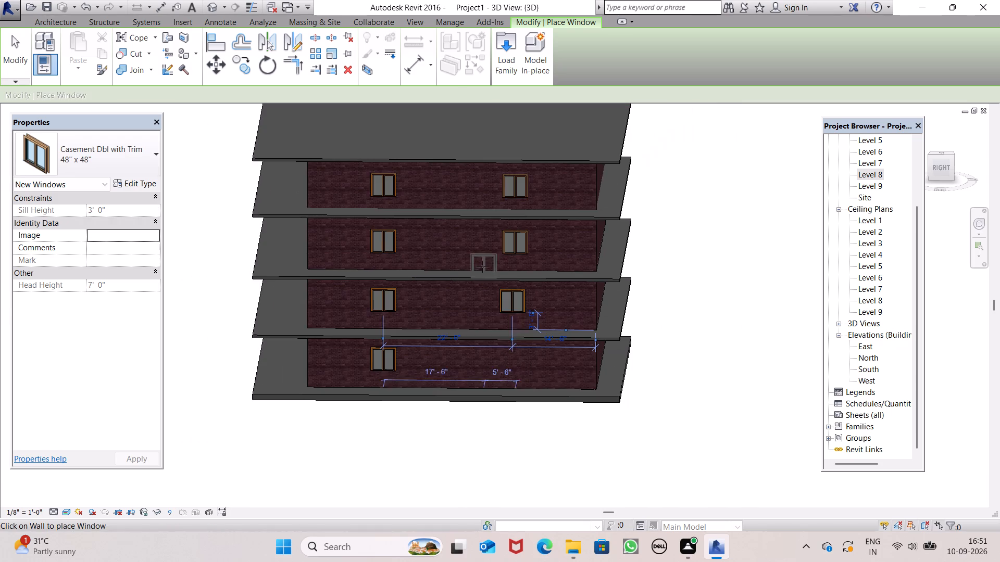
scroll(509, 372, "up", 5)
left_click(516, 351)
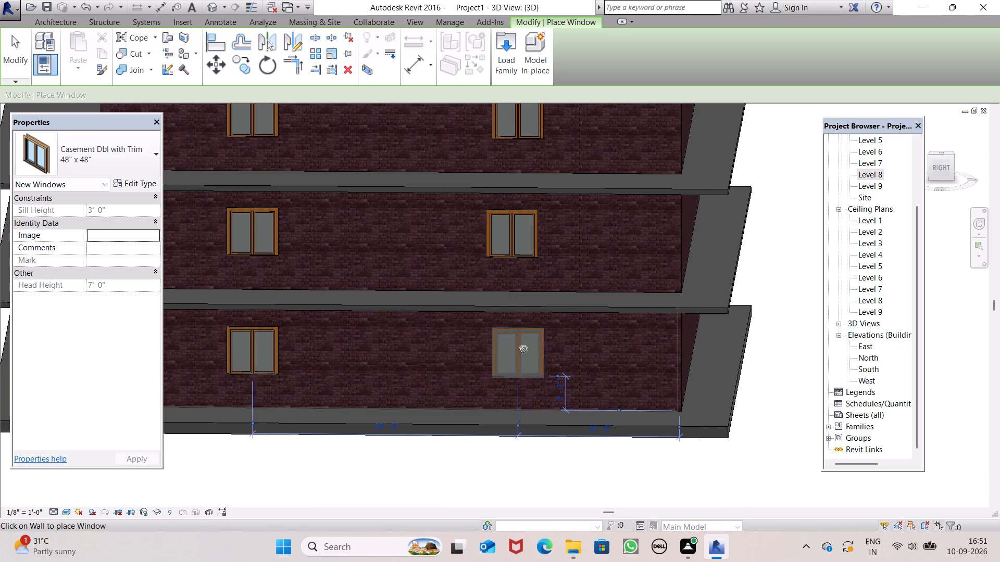
End window placement and examine the whole building from its right side and front.
scroll(551, 333, "down", 8)
scroll(630, 295, "down", 2)
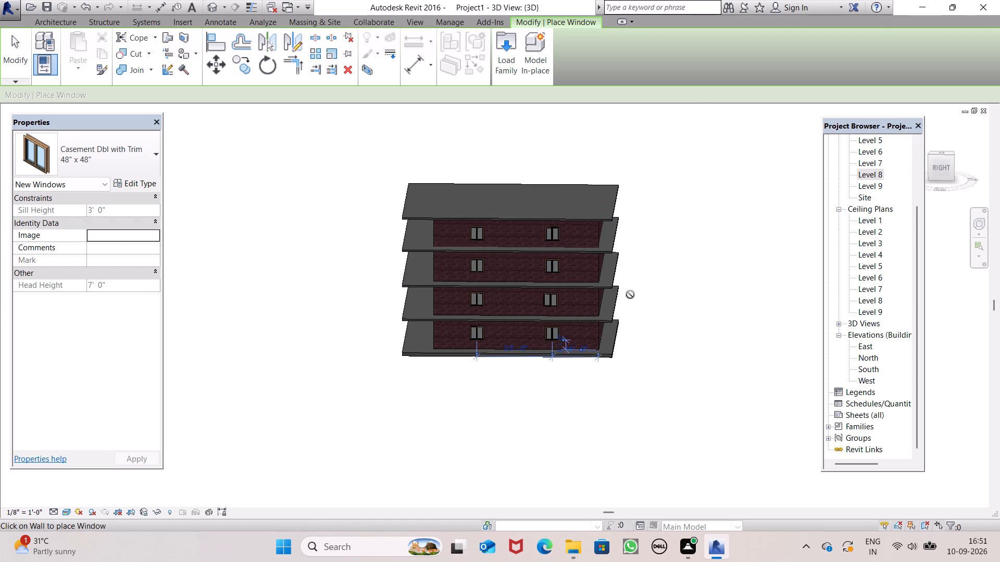
scroll(630, 295, "down", 3)
scroll(578, 333, "down", 1)
middle_click_drag(554, 348, 558, 361, "shift")
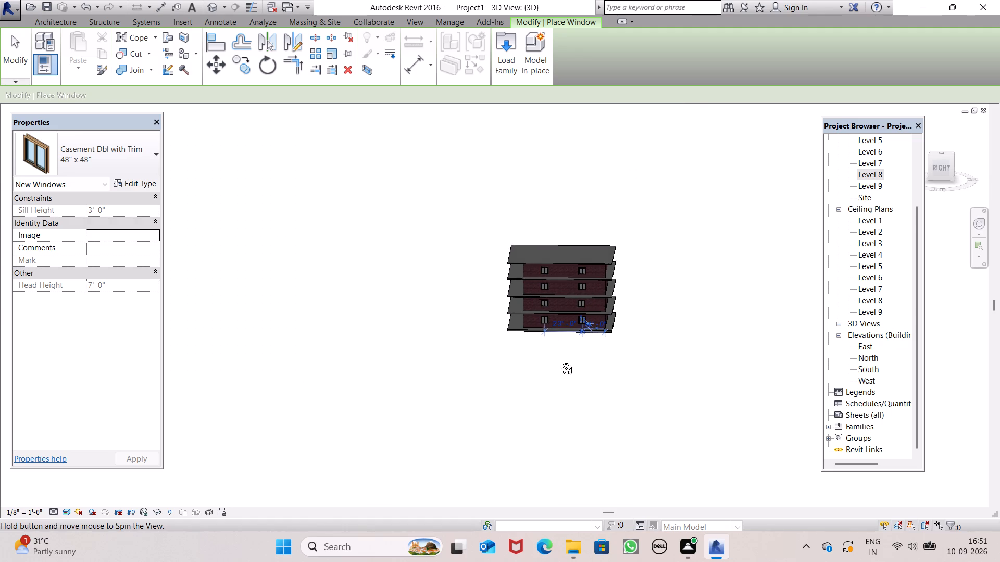
middle_click_drag(558, 361, 740, 317, "shift")
scroll(491, 339, "up", 6, "shift")
scroll(553, 328, "up", 5)
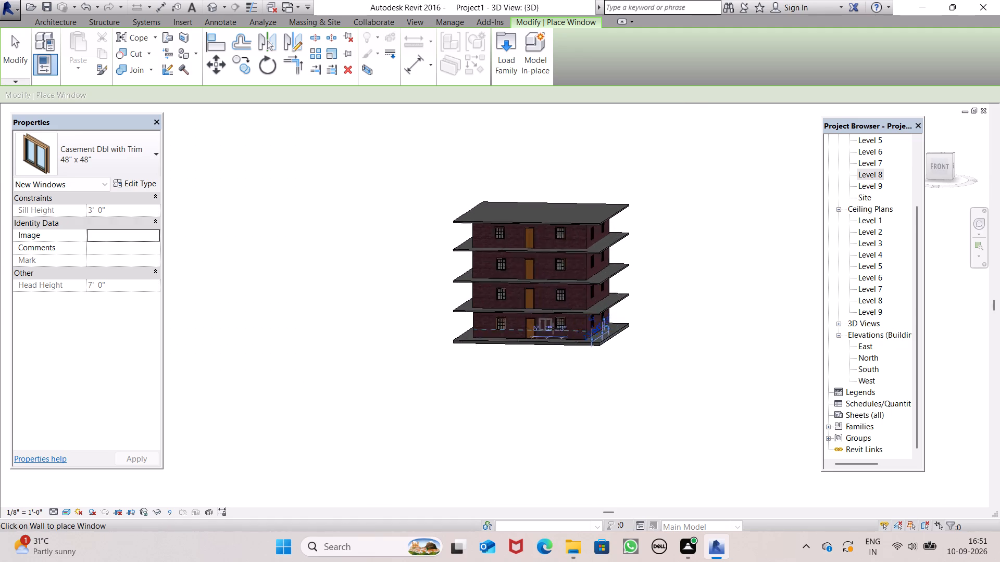
scroll(553, 328, "up", 4)
scroll(583, 361, "down", 7)
middle_click_drag(580, 372, 599, 395)
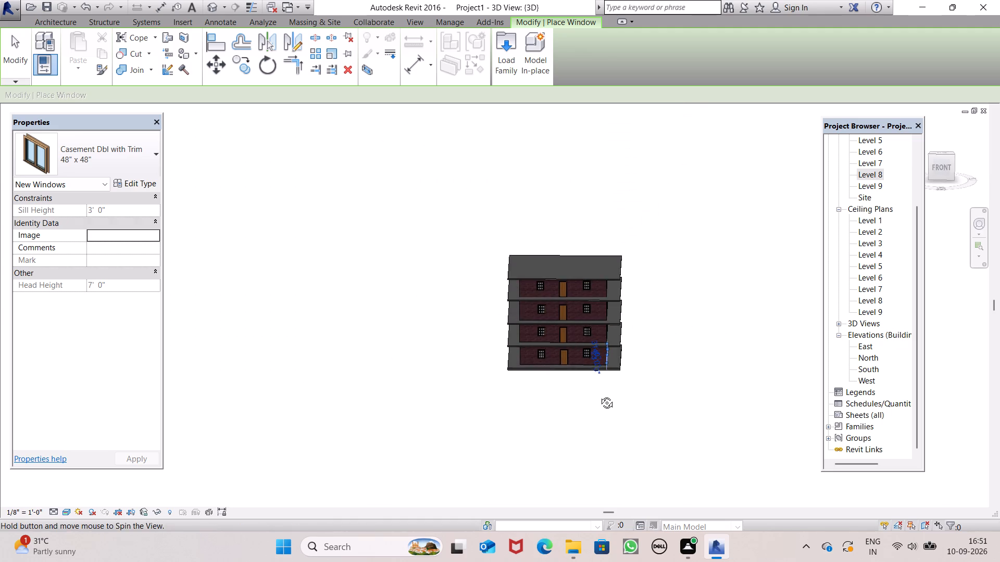
middle_click_drag(599, 395, 599, 395)
scroll(642, 356, "up", 6)
key("space")
key("space")
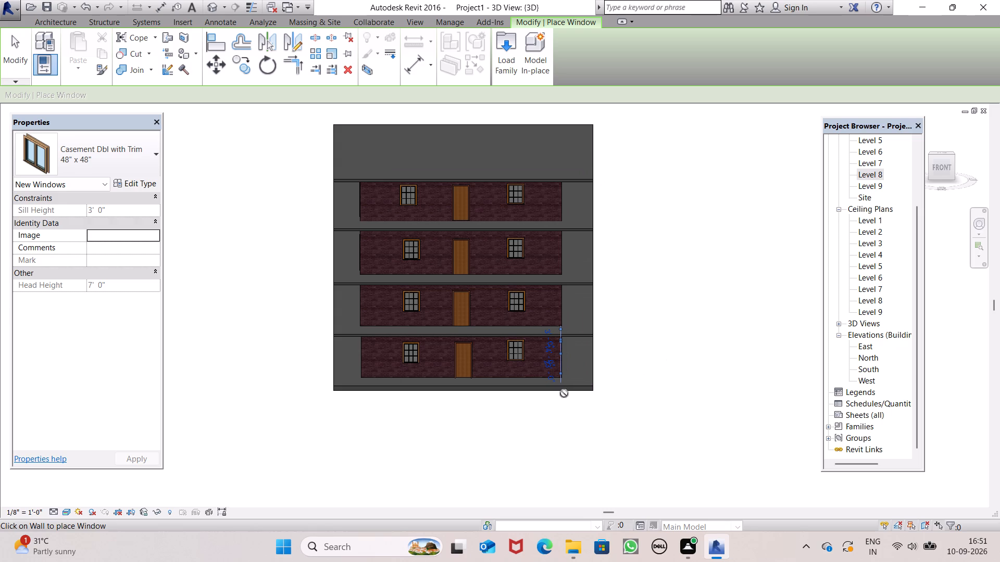
key("space")
key("Escape")
key("Escape")
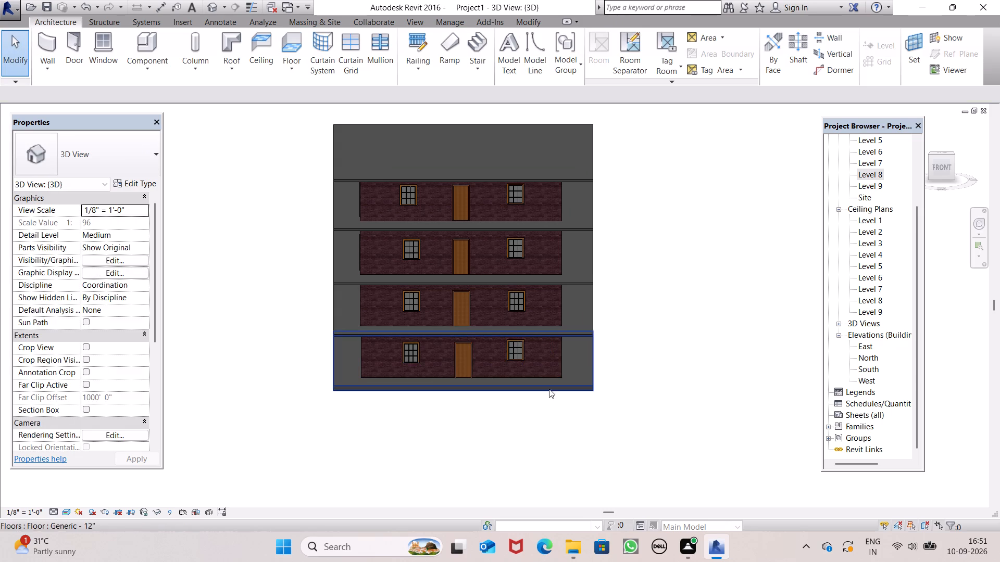
scroll(517, 367, "down", 5)
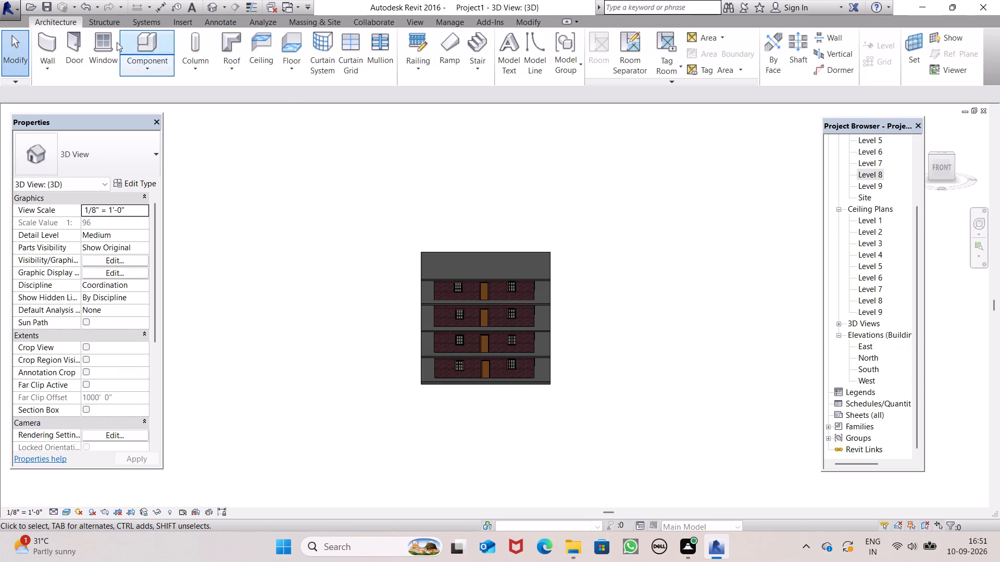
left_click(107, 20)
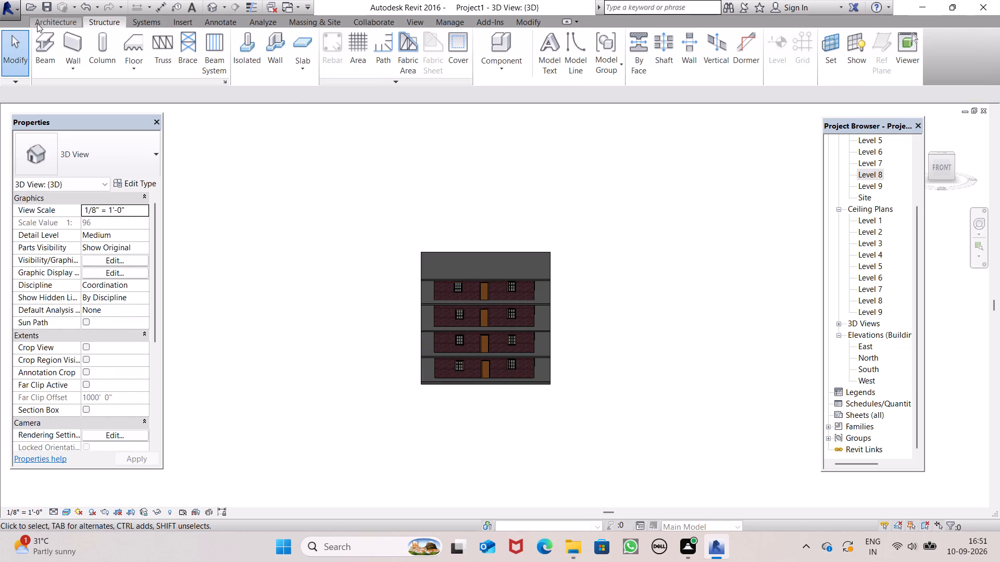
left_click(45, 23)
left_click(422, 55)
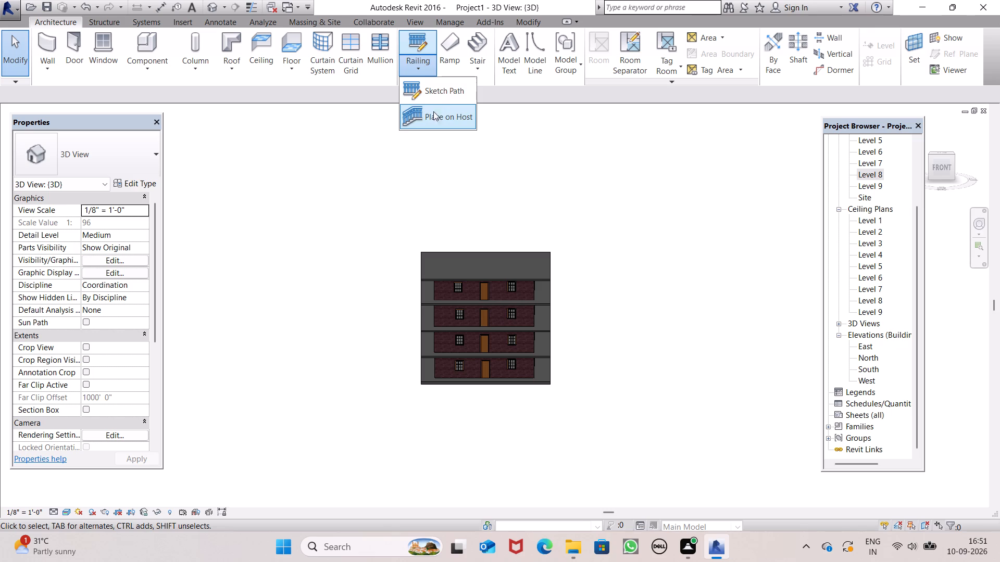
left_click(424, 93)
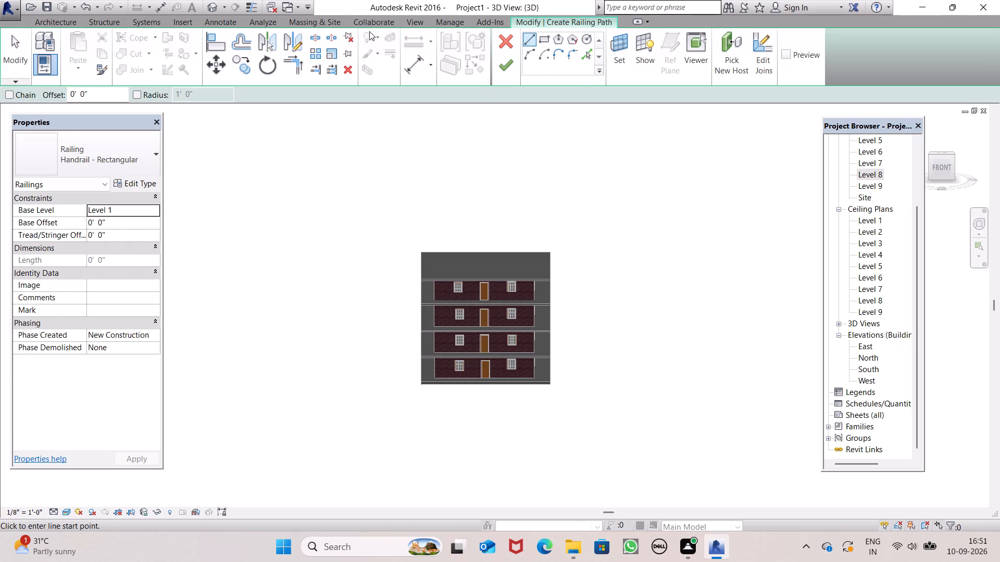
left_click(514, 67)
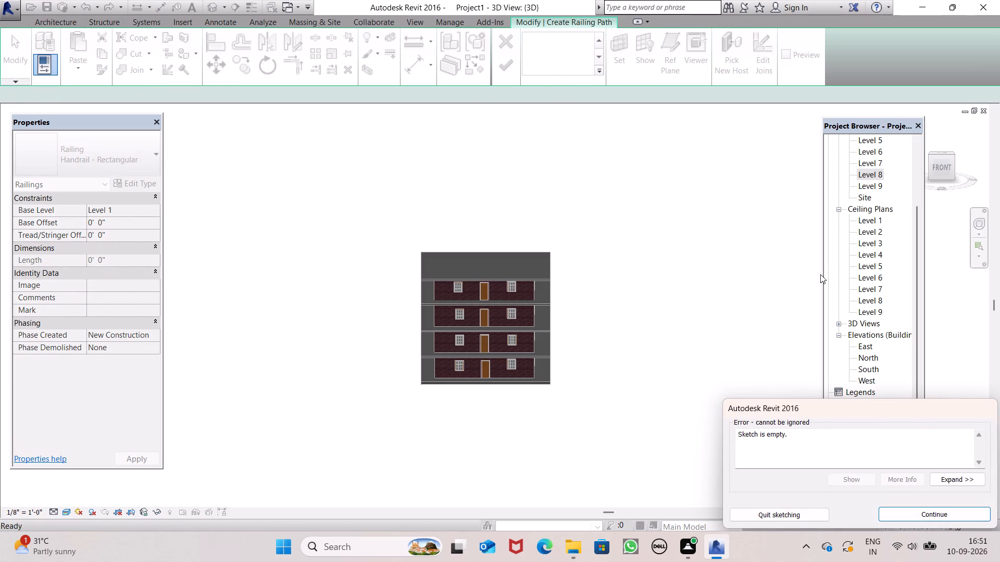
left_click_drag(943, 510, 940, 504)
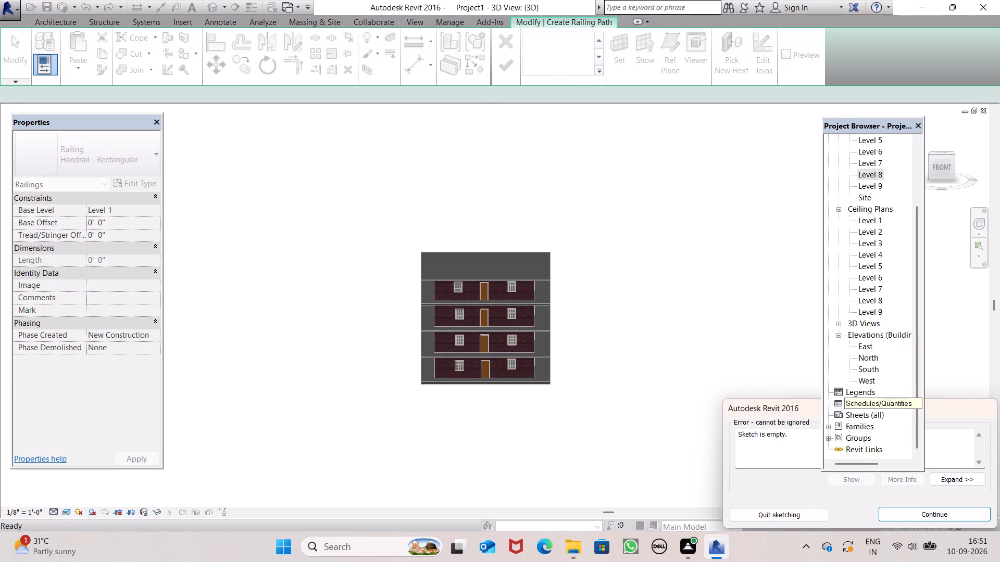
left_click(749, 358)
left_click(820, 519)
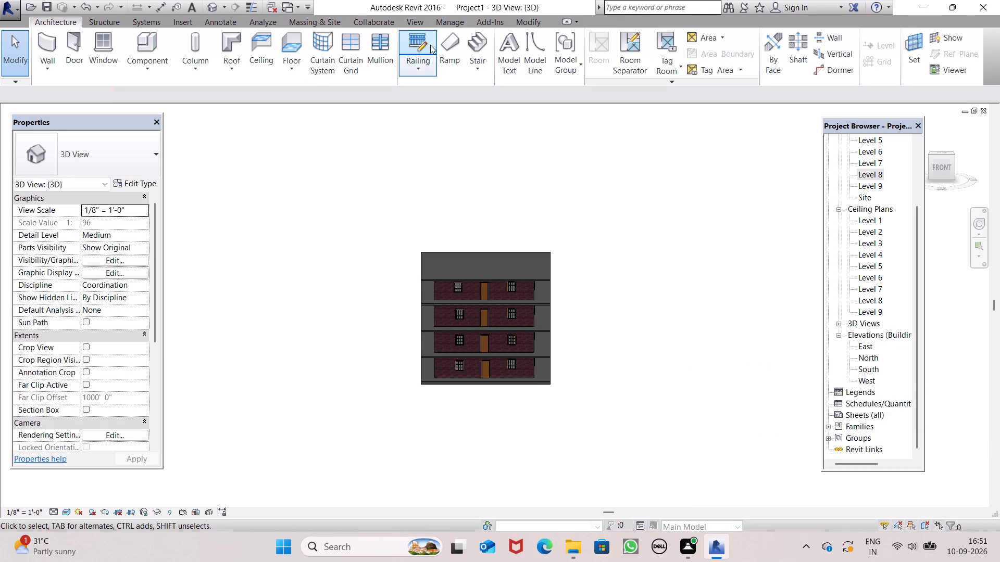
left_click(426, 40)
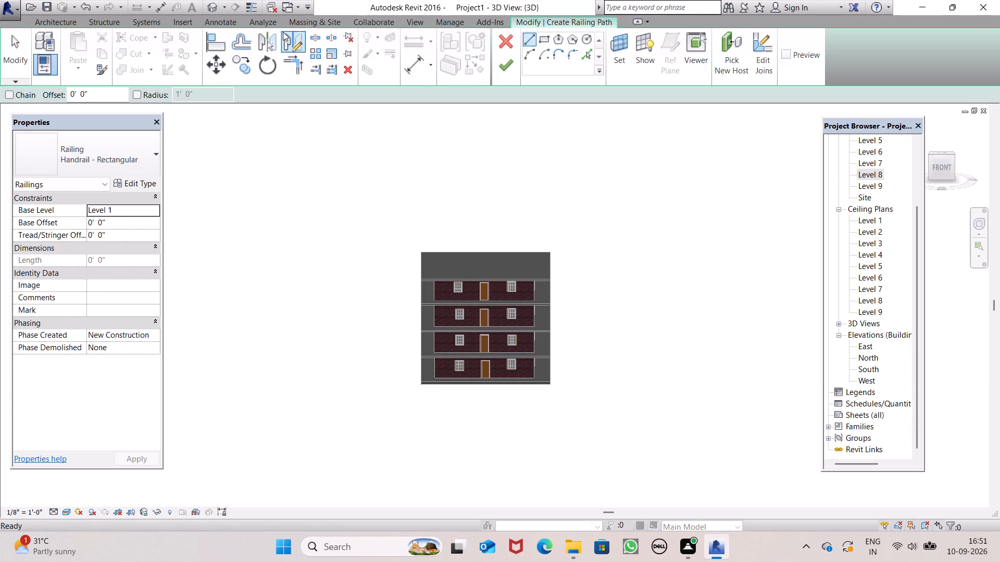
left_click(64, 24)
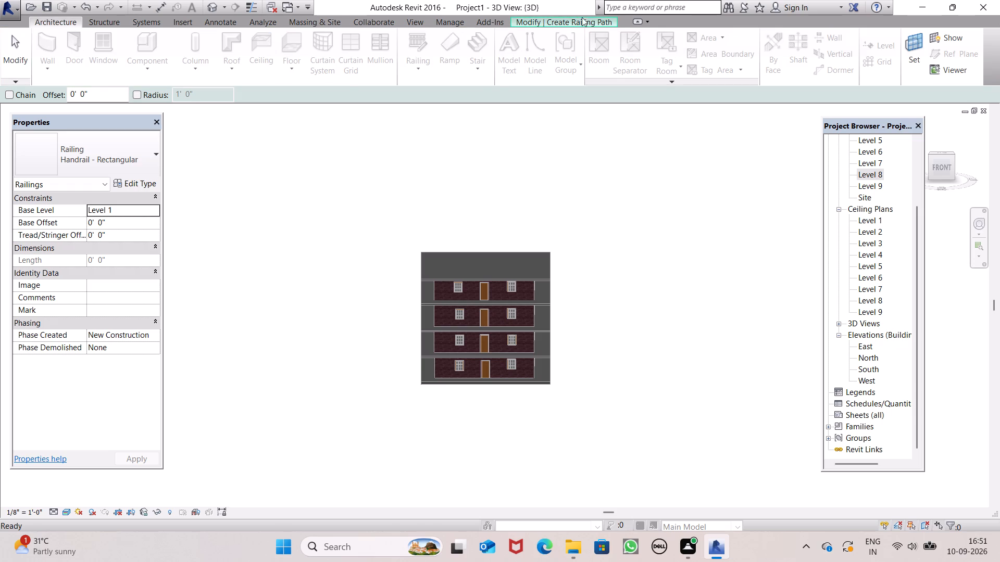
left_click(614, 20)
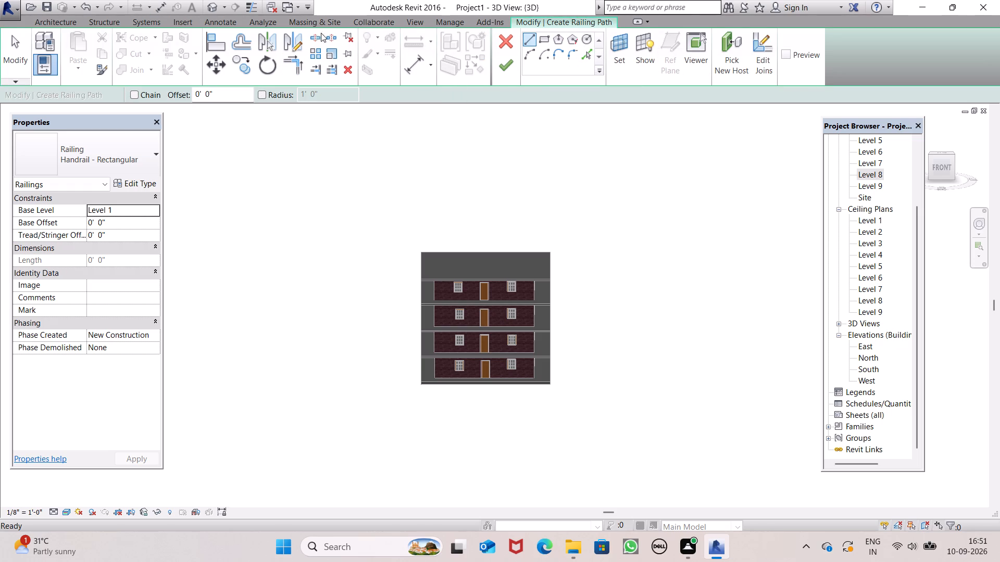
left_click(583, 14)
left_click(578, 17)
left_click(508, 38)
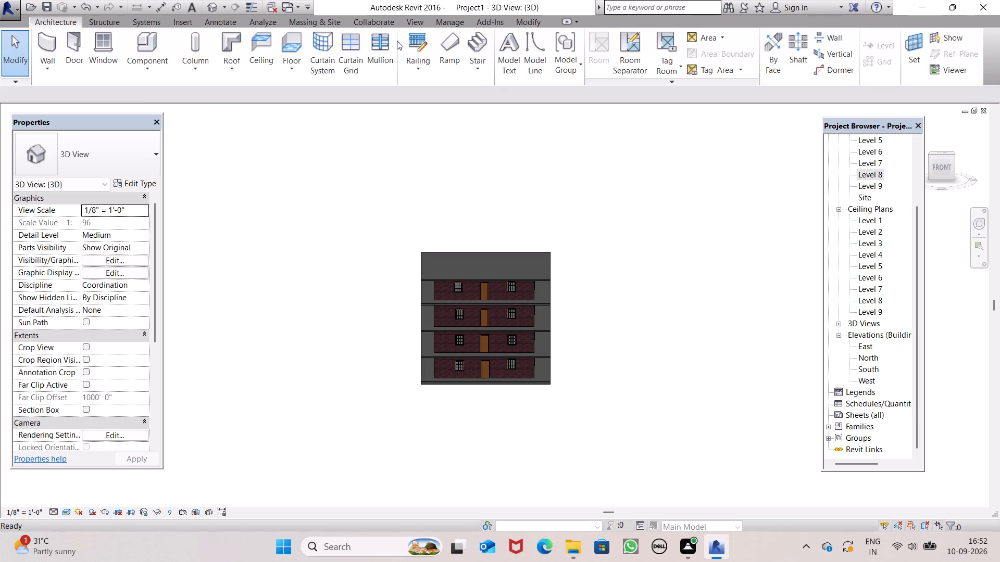
Start a Handrail - Rectangular railing sketch and try a path line from the lowest slab's front corner in 3D.
left_click(423, 40)
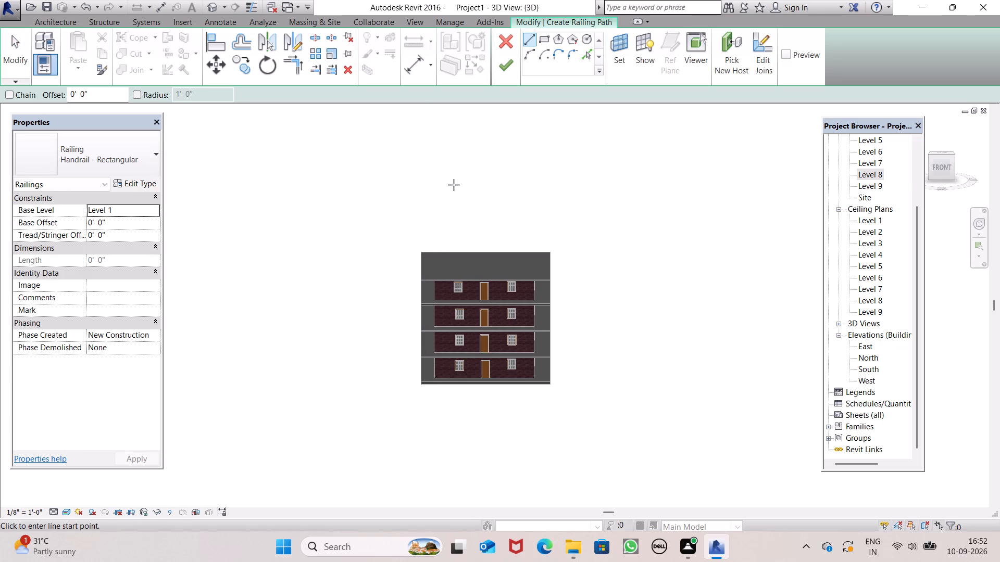
scroll(444, 381, "up", 8)
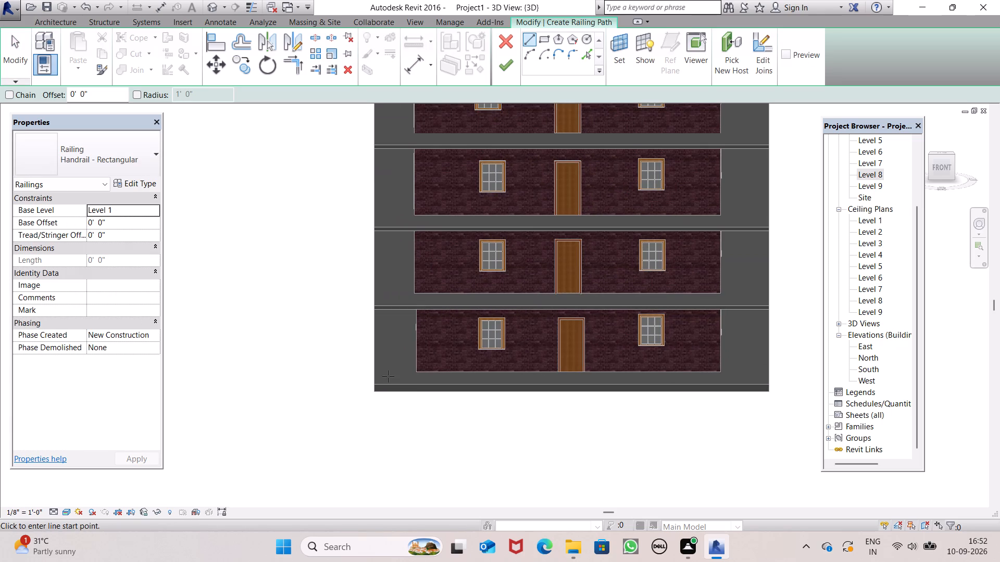
scroll(597, 408, "down", 1)
middle_click_drag(634, 385, 642, 424, "shift")
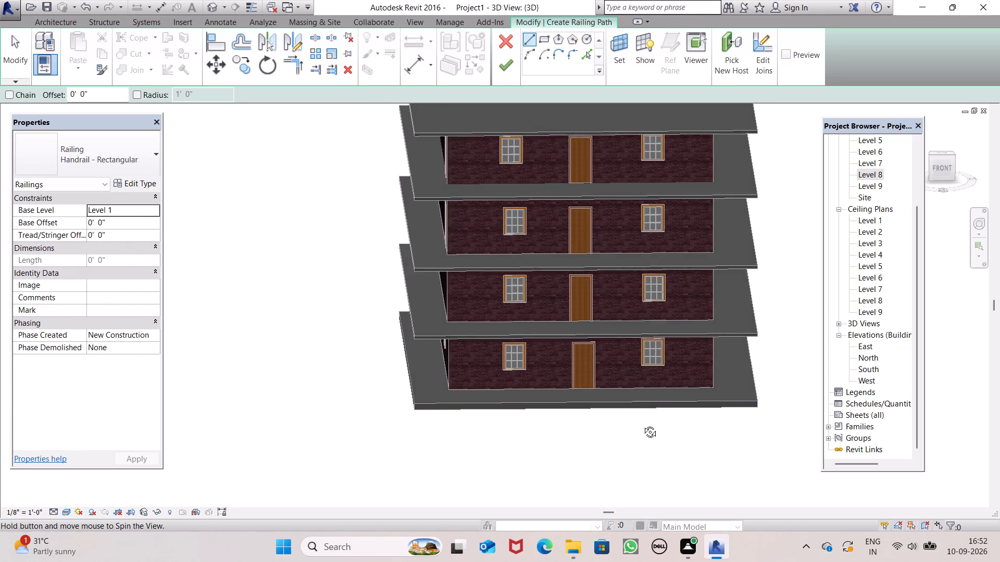
middle_click_drag(642, 424, 646, 469, "shift")
scroll(529, 463, "up", 3)
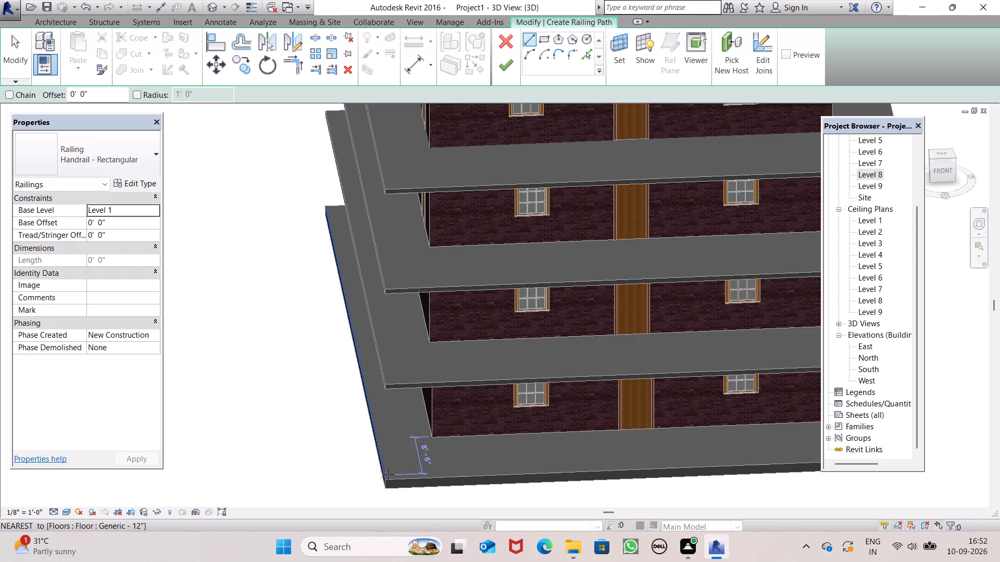
left_click(387, 477)
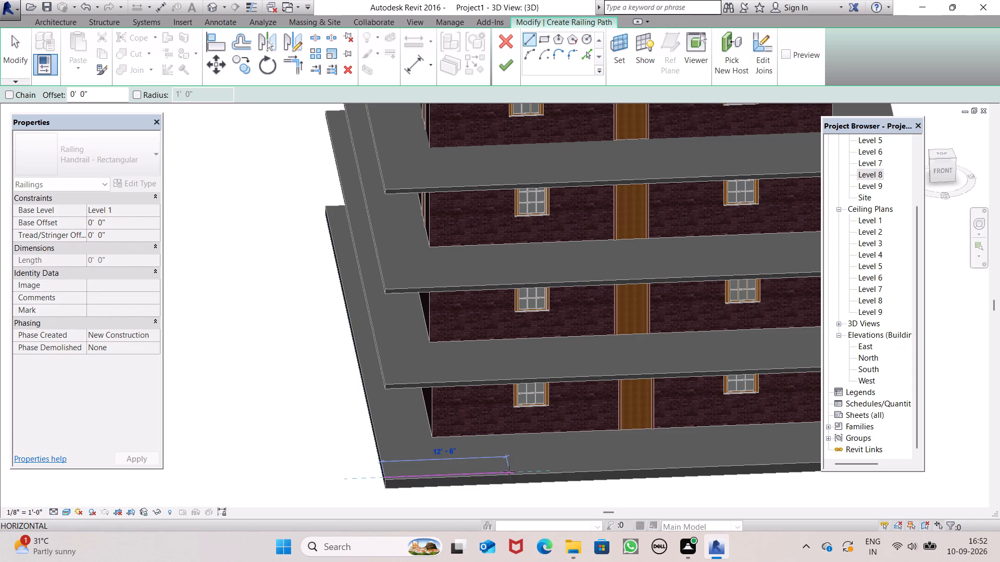
key("Escape")
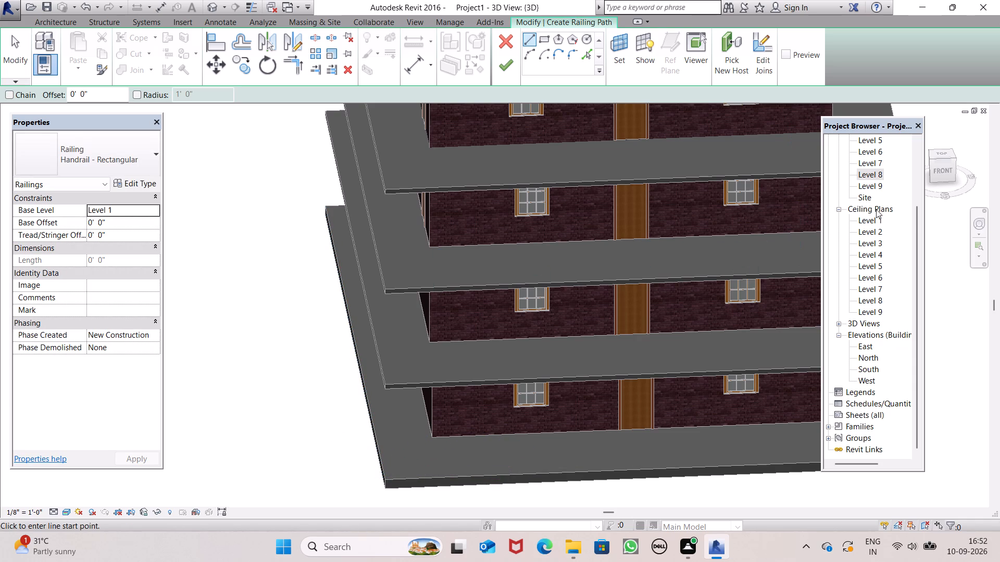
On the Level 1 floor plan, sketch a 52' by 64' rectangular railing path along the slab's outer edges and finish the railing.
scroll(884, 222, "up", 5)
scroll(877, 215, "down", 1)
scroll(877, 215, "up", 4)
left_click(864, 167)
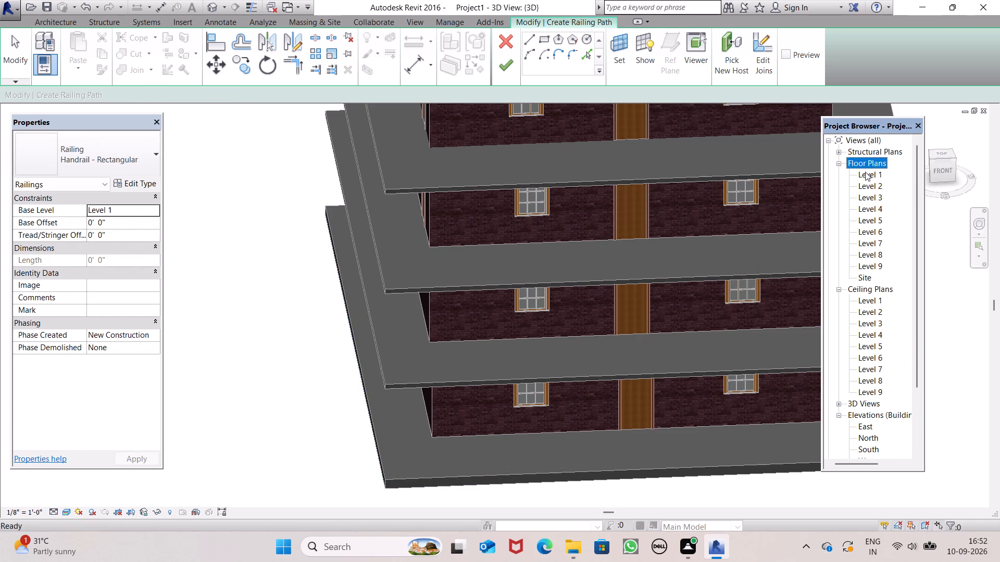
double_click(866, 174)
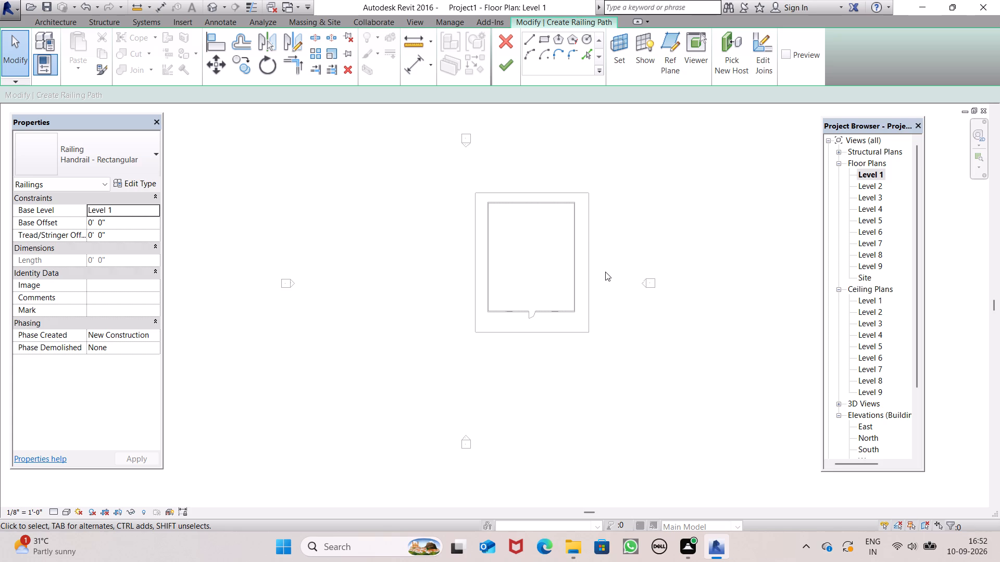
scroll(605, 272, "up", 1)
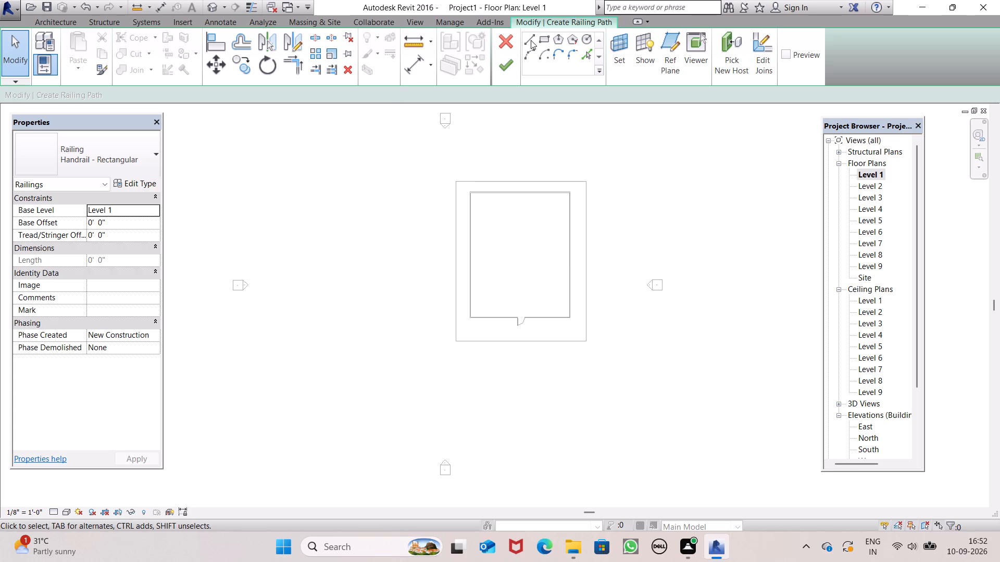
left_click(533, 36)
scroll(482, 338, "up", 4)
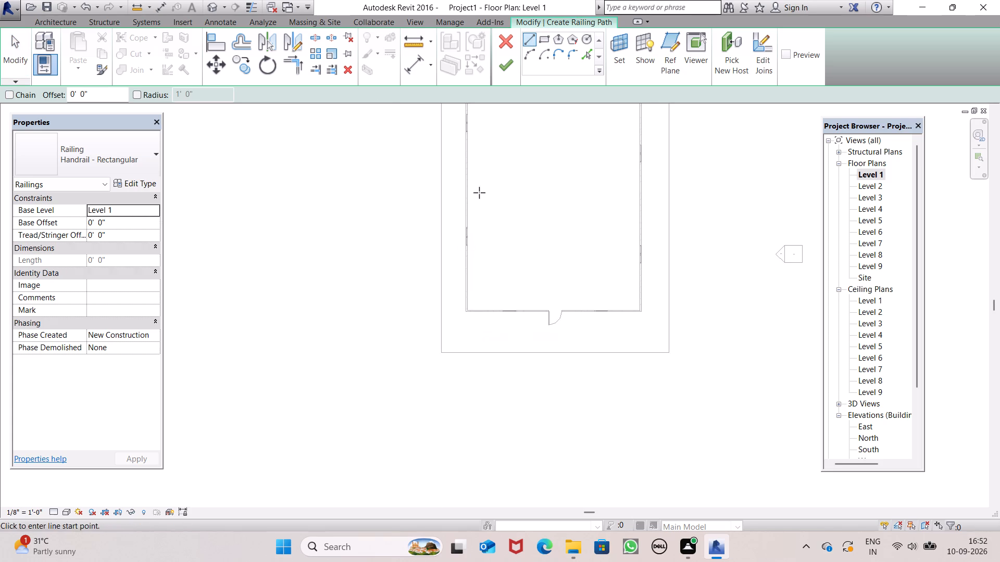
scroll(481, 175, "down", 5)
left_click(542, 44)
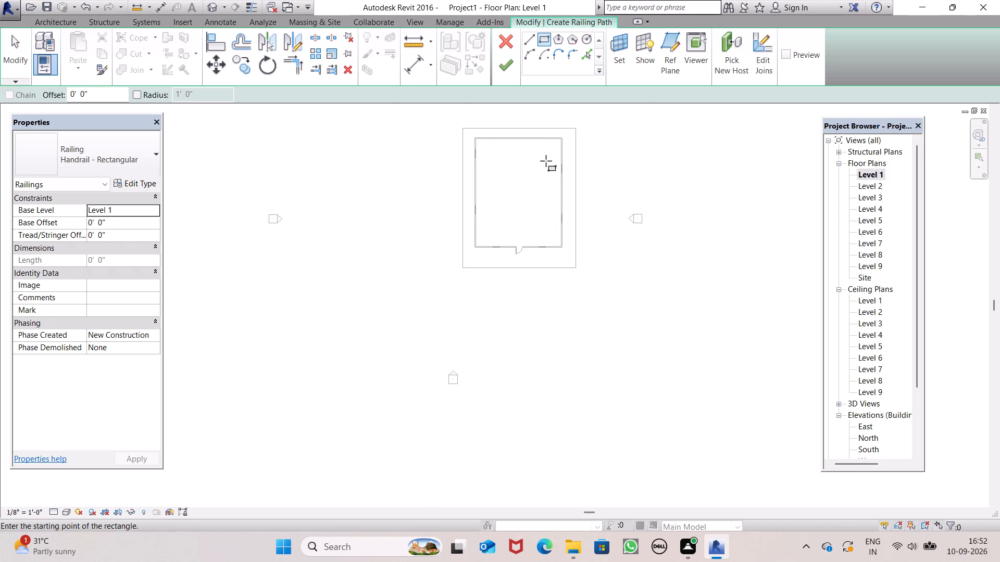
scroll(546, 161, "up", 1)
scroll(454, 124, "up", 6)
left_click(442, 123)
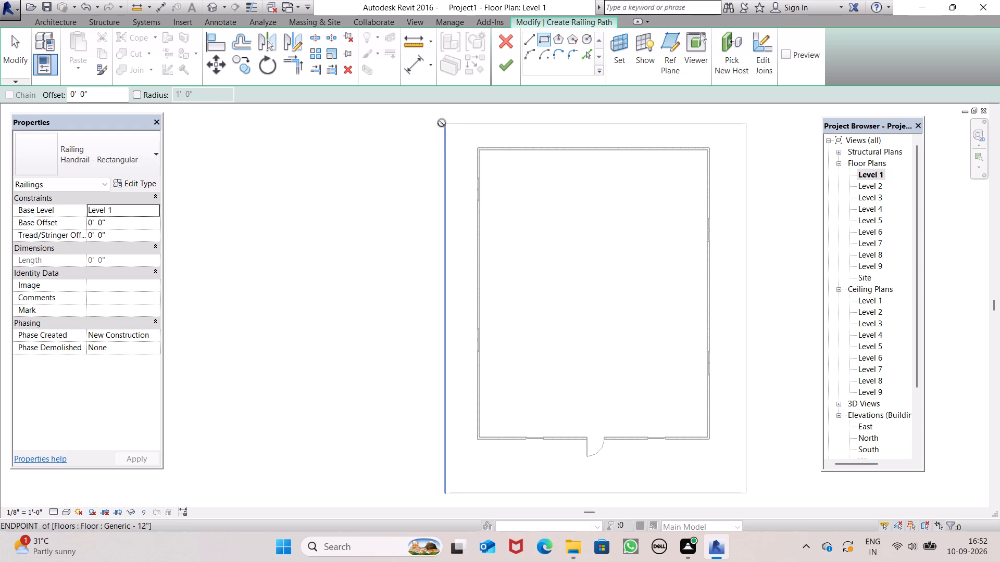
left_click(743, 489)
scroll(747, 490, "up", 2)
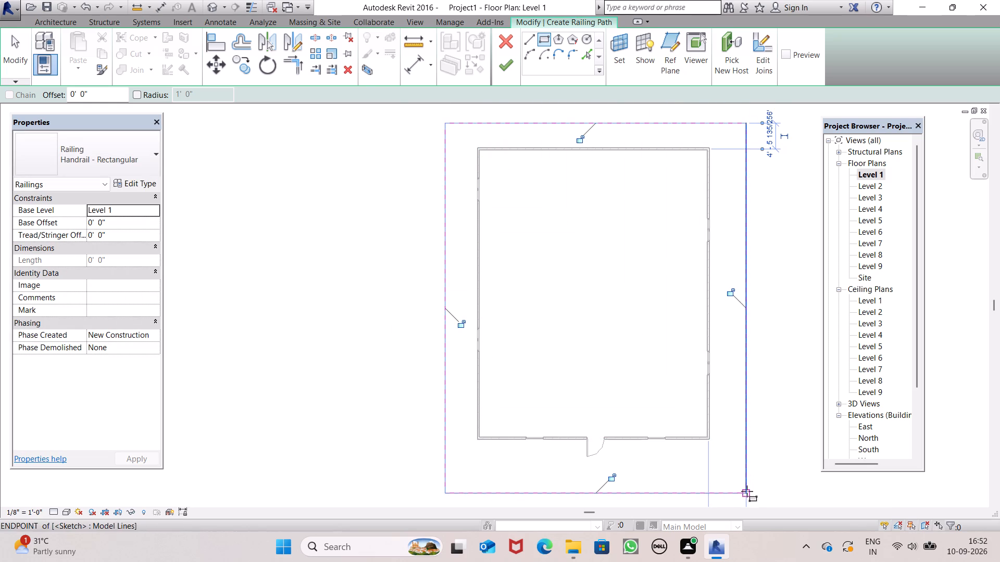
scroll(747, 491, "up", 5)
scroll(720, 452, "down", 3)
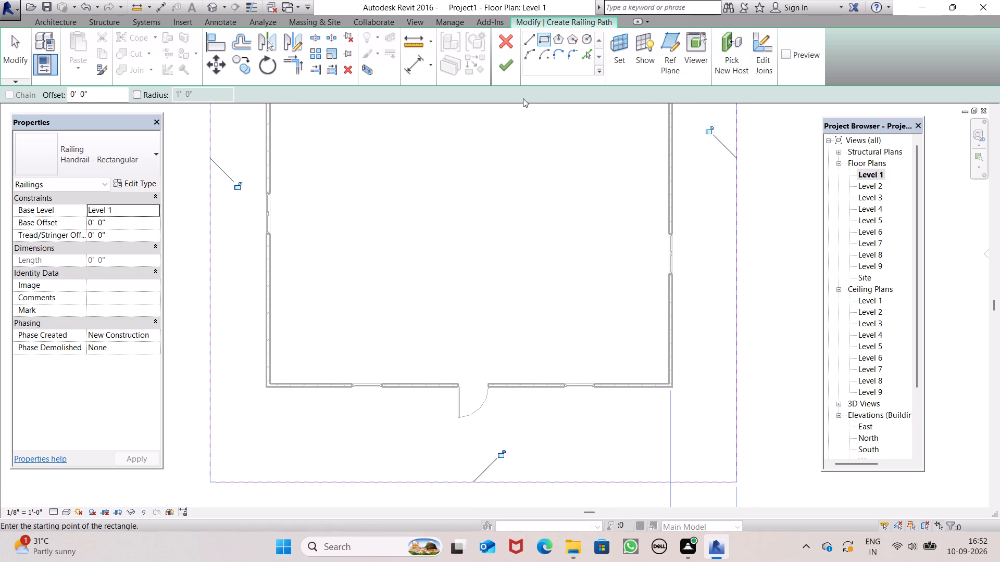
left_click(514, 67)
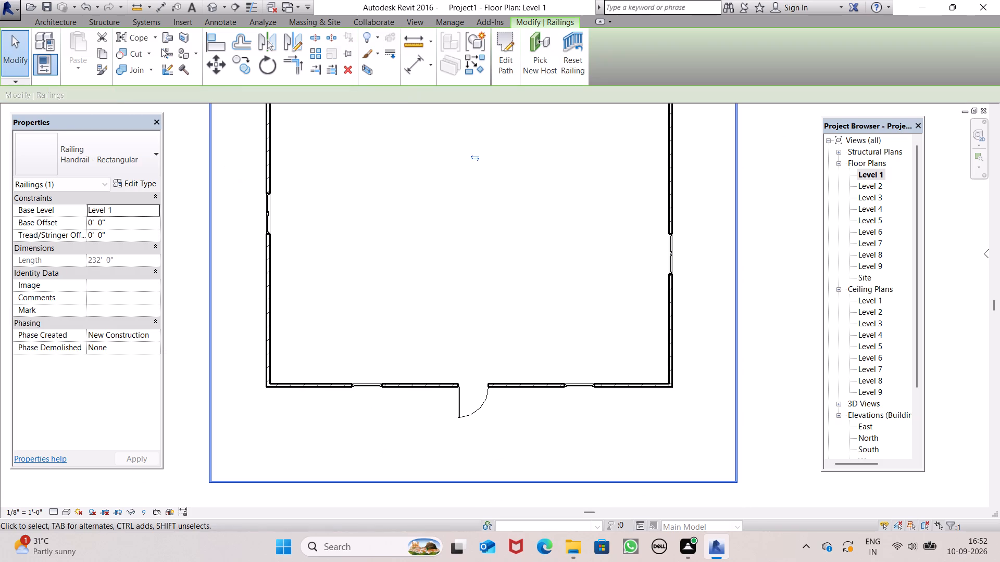
Examine the railing around the lowest slab from several sides in the 3D view.
left_click(214, 6)
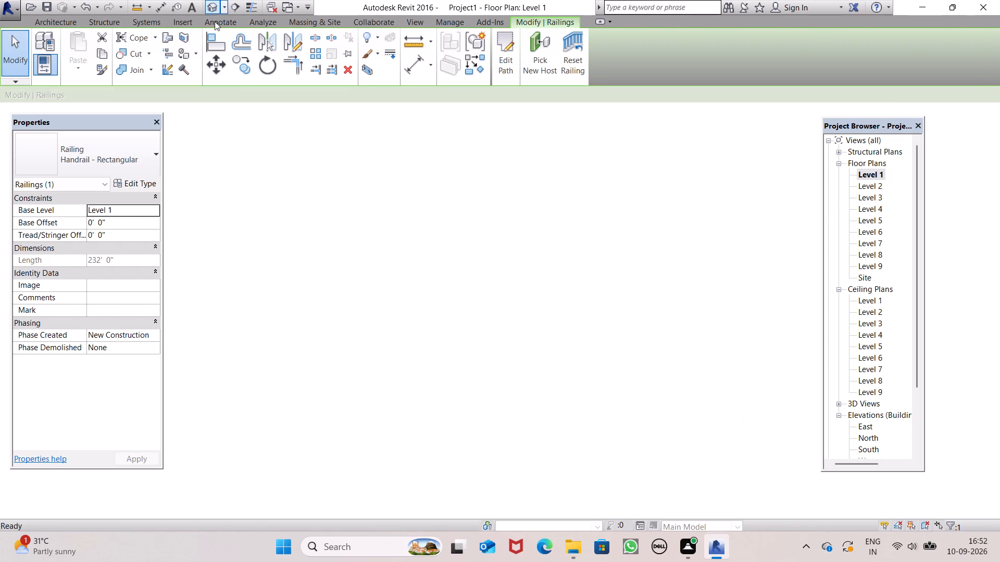
scroll(318, 180, "down", 4)
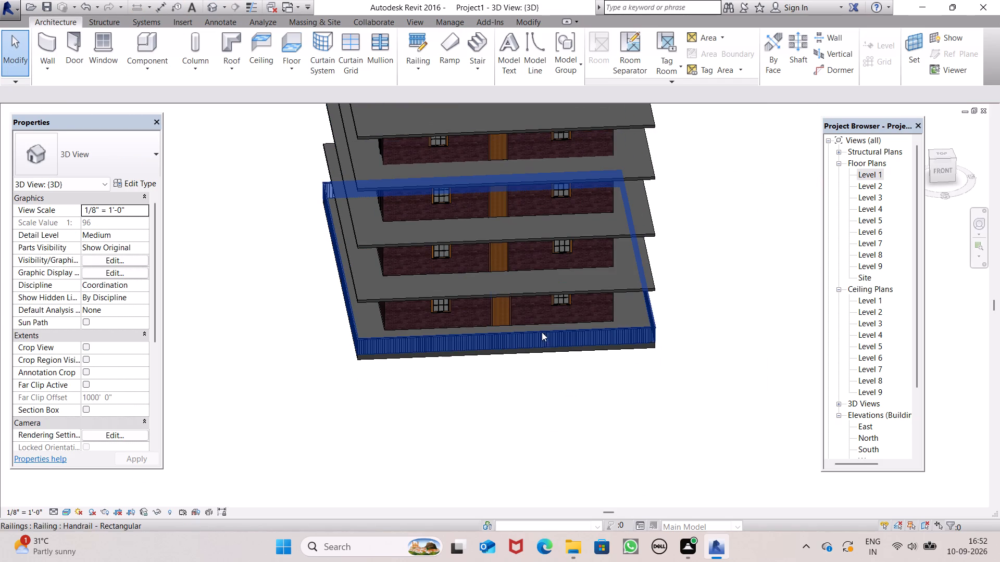
middle_click_drag(547, 338, 554, 223, "shift")
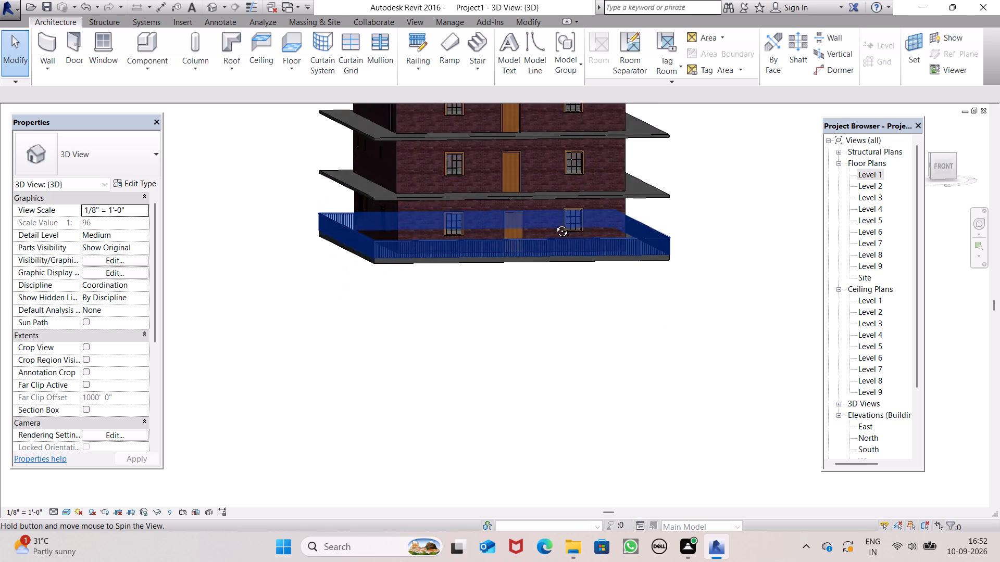
middle_click_drag(554, 223, 637, 188, "shift")
scroll(551, 243, "down", 4)
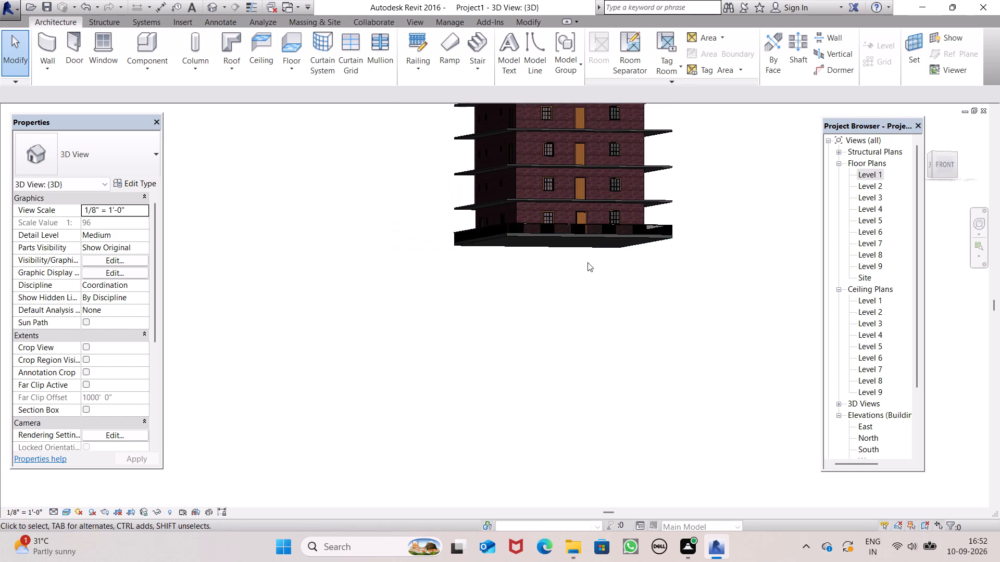
middle_click_drag(587, 262, 816, 342)
scroll(677, 275, "up", 6)
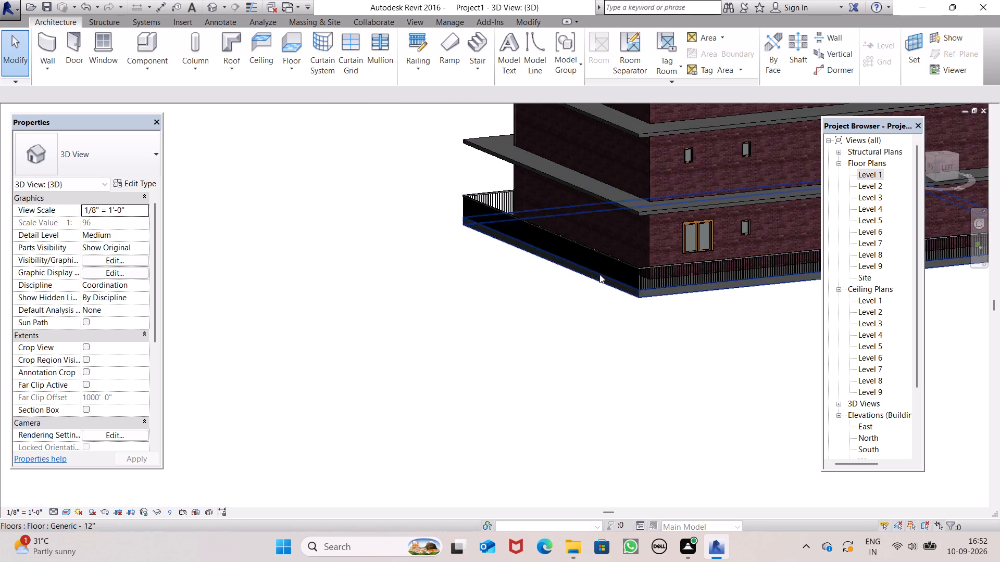
scroll(388, 224, "down", 2)
middle_click_drag(569, 282, 293, 292, "shift")
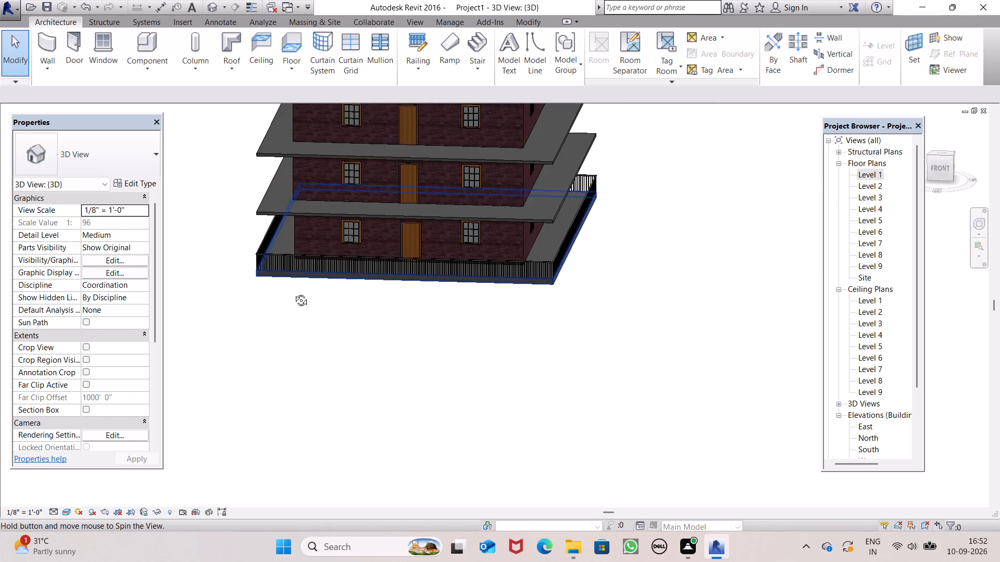
middle_click_drag(293, 292, 294, 292, "shift")
scroll(444, 267, "up", 4)
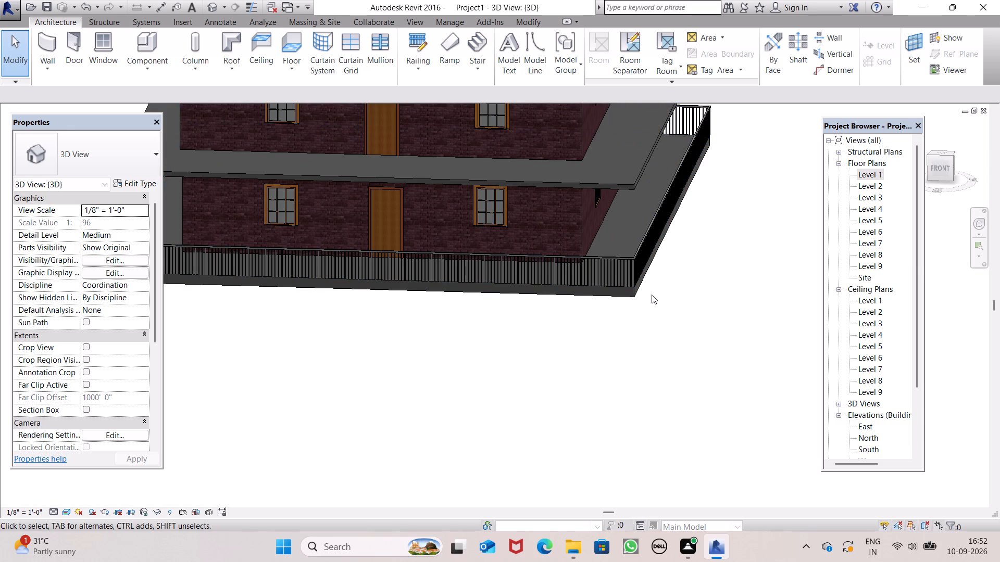
scroll(652, 295, "down", 2)
scroll(695, 240, "down", 2)
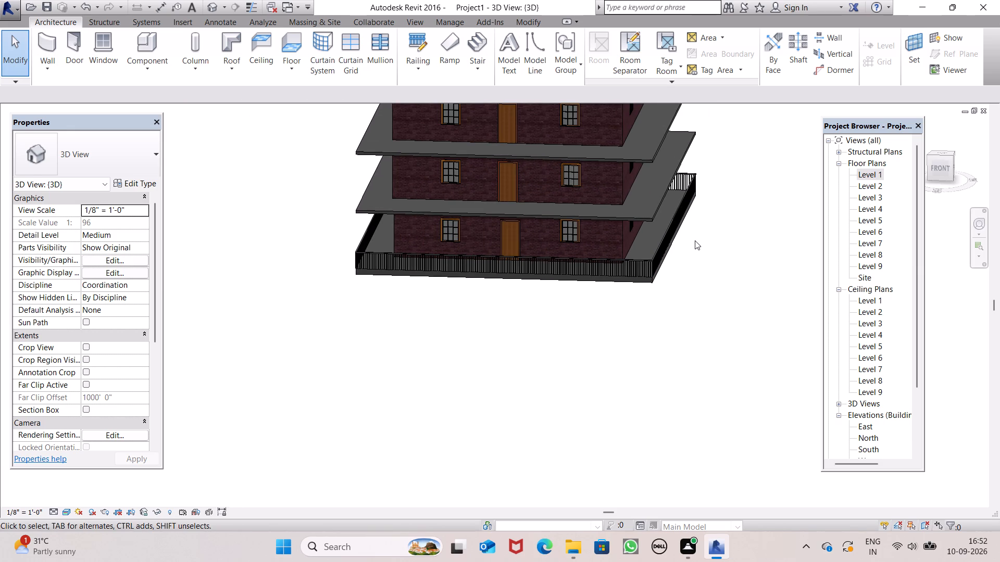
left_click(623, 264)
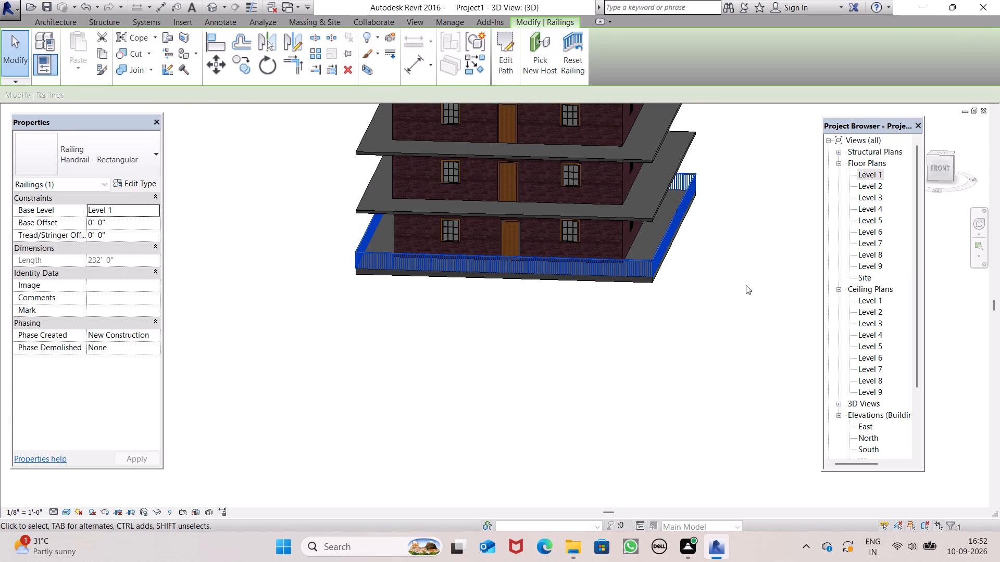
left_click_drag(741, 318, 736, 315)
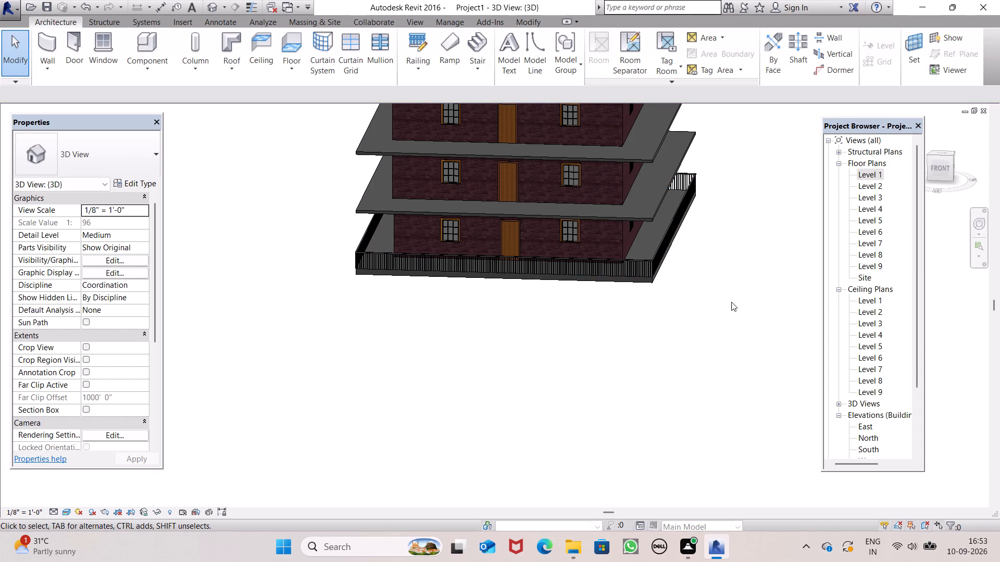
scroll(721, 293, "down", 2)
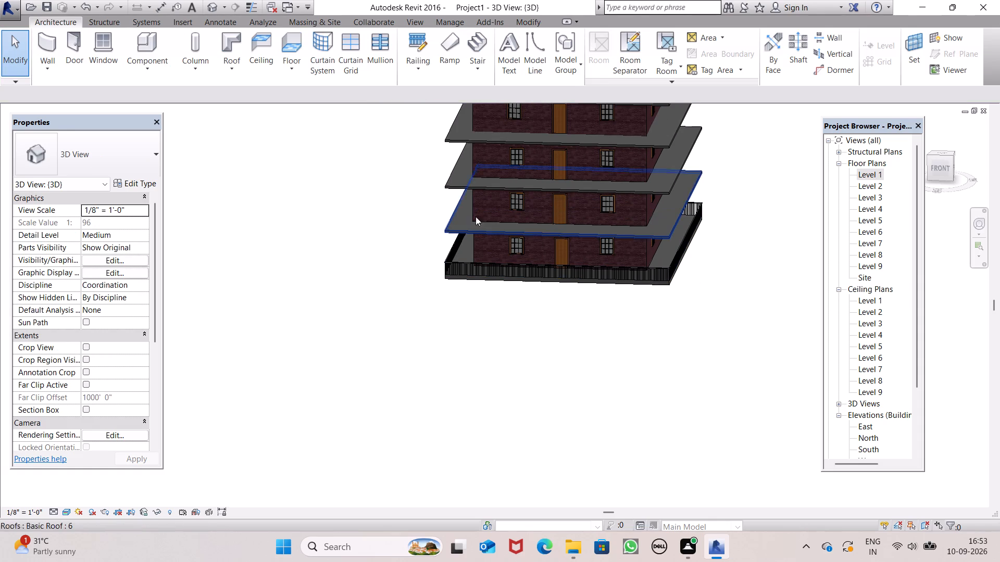
scroll(405, 139, "up", 4)
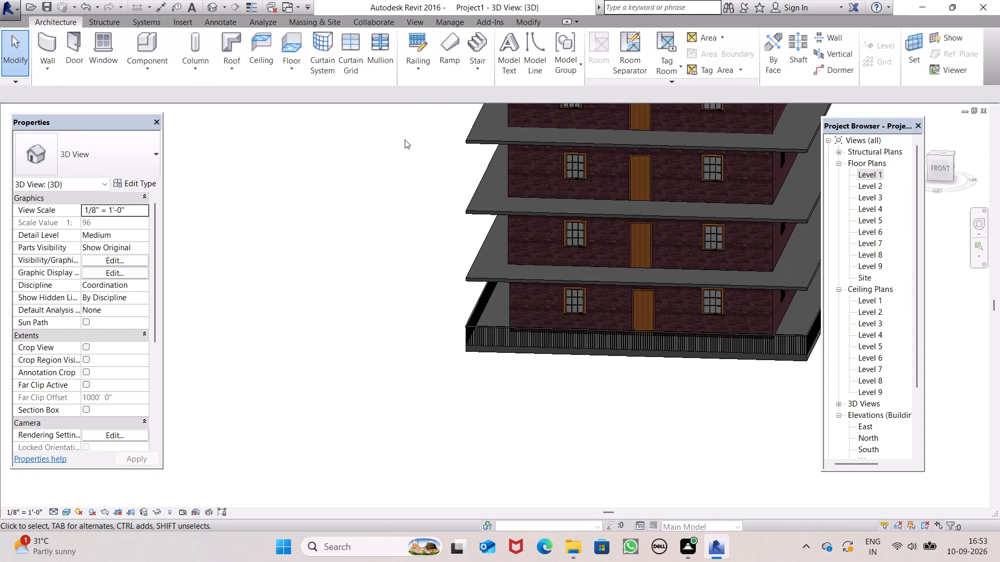
scroll(403, 141, "down", 4)
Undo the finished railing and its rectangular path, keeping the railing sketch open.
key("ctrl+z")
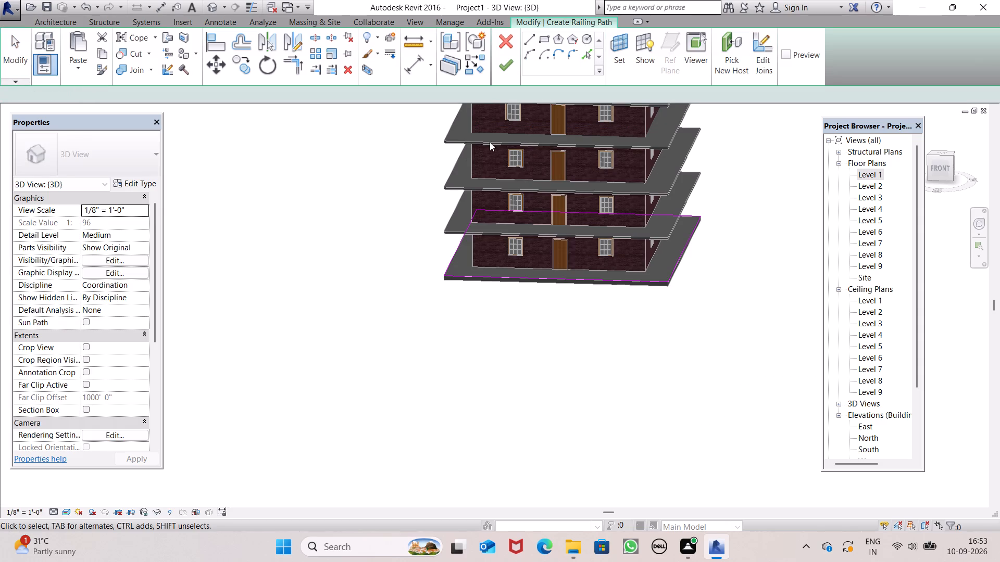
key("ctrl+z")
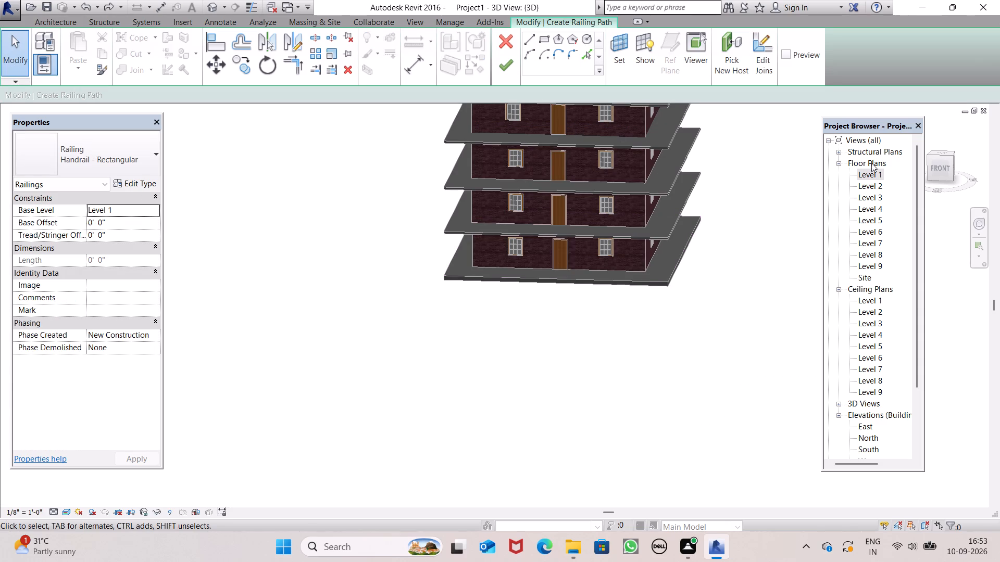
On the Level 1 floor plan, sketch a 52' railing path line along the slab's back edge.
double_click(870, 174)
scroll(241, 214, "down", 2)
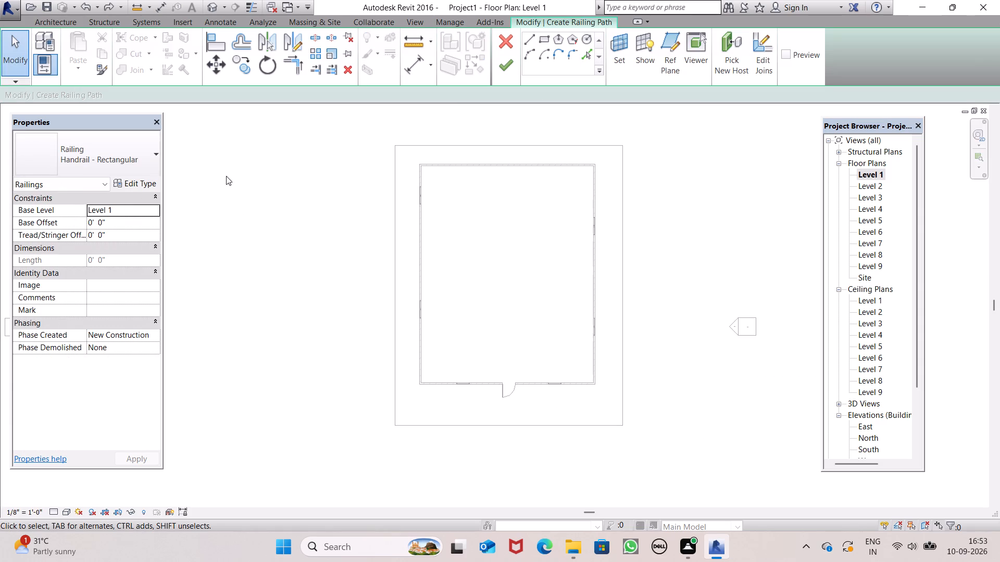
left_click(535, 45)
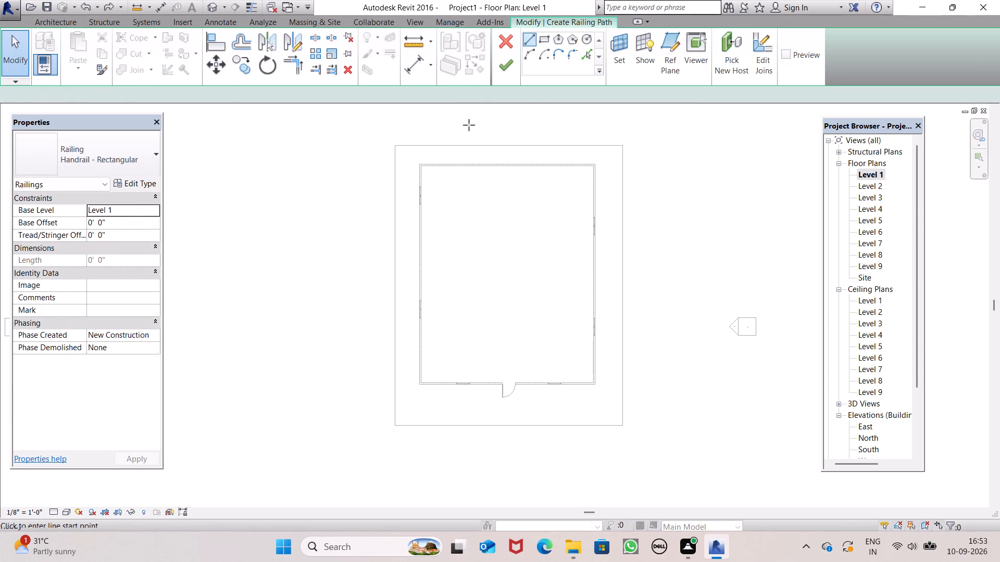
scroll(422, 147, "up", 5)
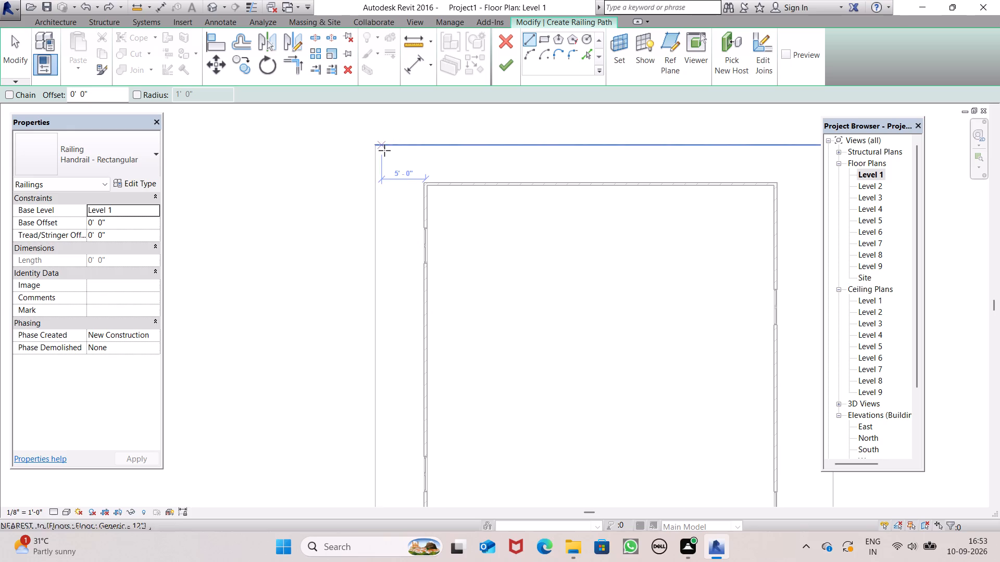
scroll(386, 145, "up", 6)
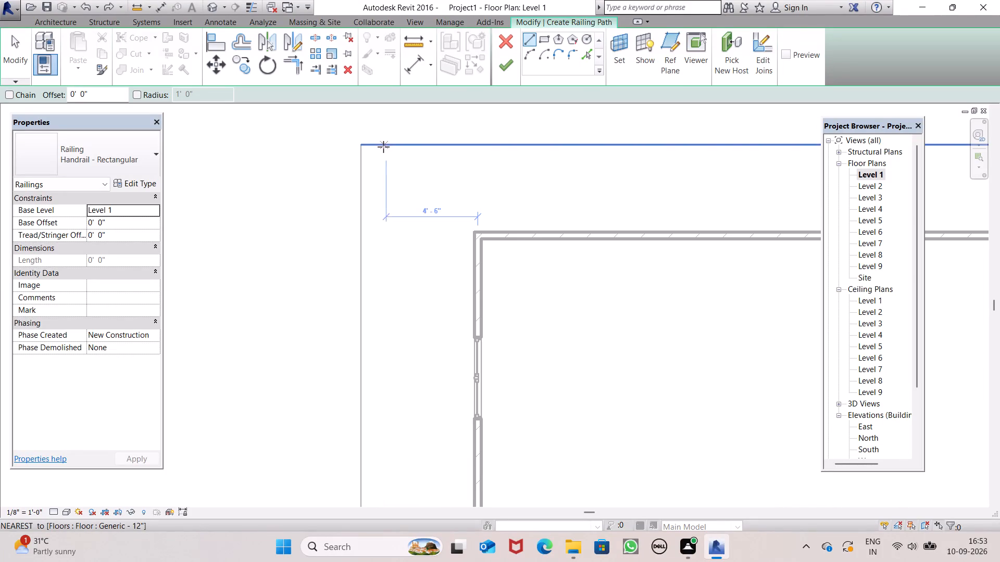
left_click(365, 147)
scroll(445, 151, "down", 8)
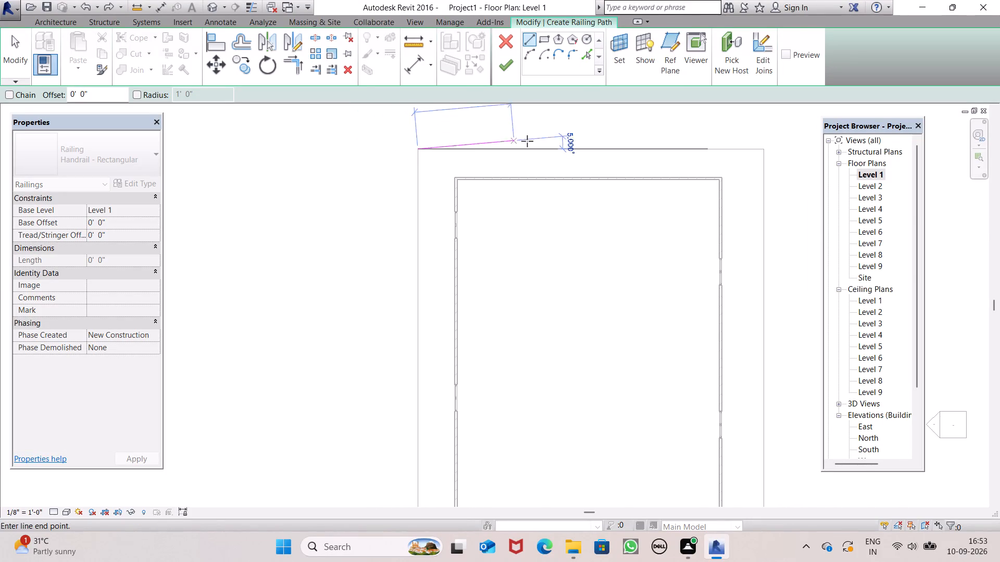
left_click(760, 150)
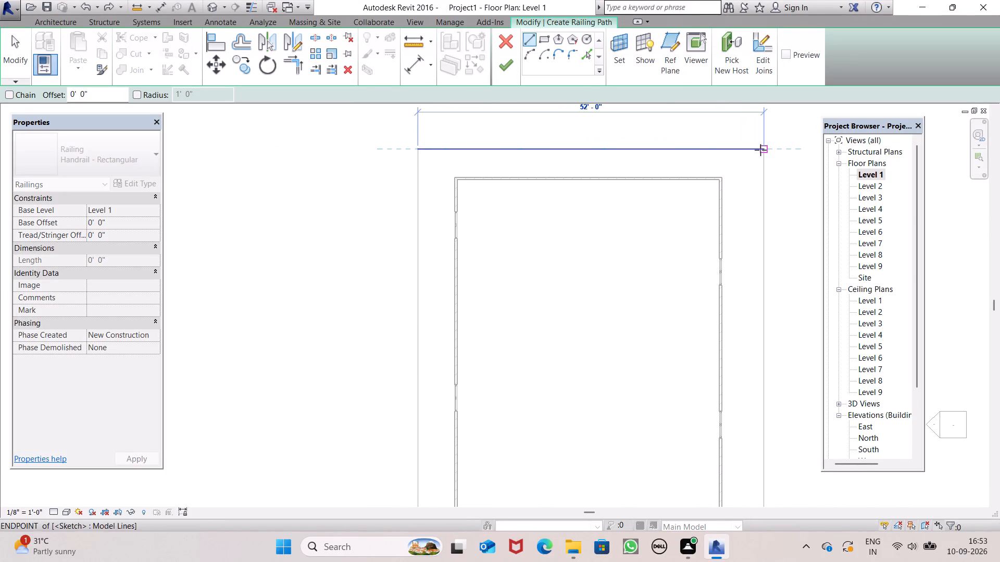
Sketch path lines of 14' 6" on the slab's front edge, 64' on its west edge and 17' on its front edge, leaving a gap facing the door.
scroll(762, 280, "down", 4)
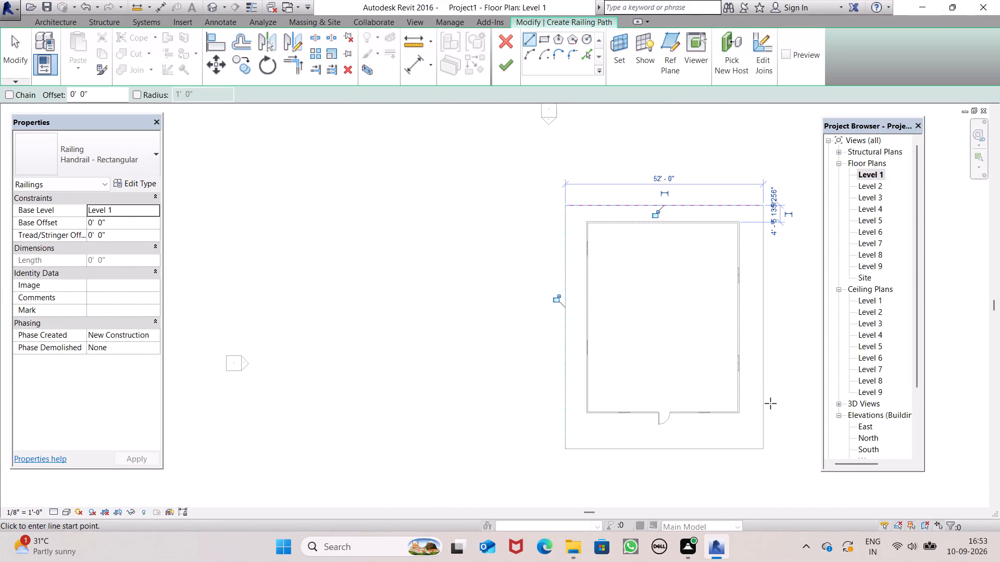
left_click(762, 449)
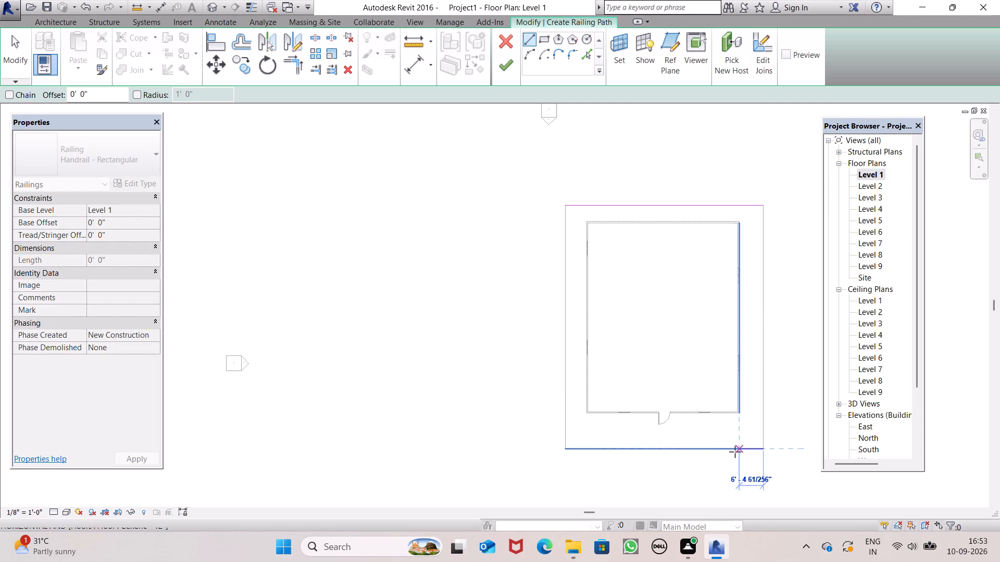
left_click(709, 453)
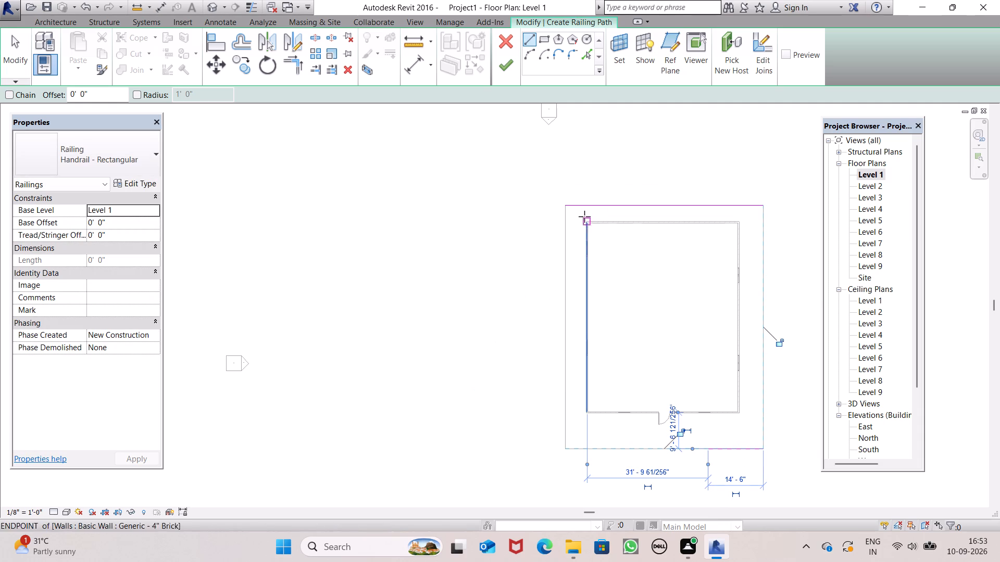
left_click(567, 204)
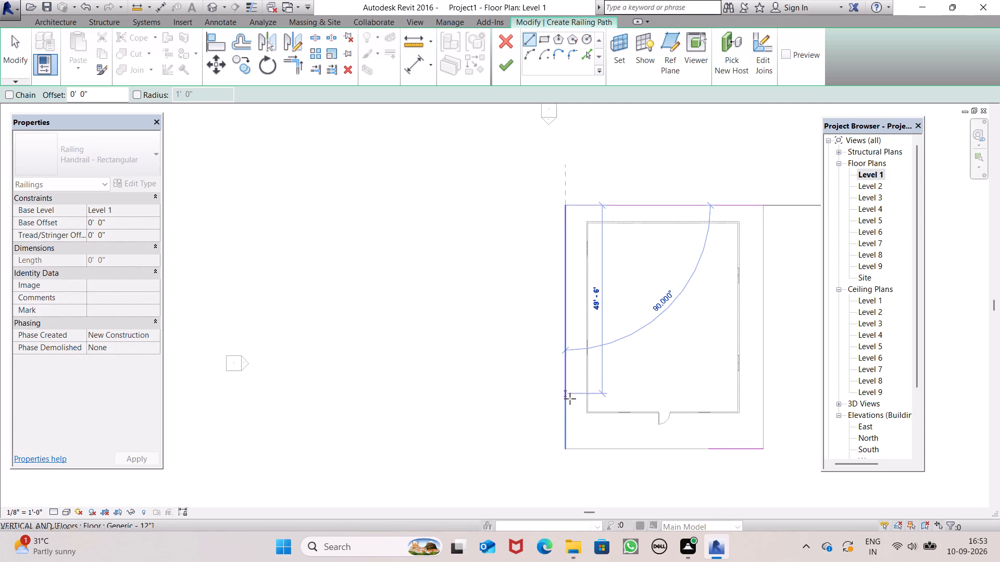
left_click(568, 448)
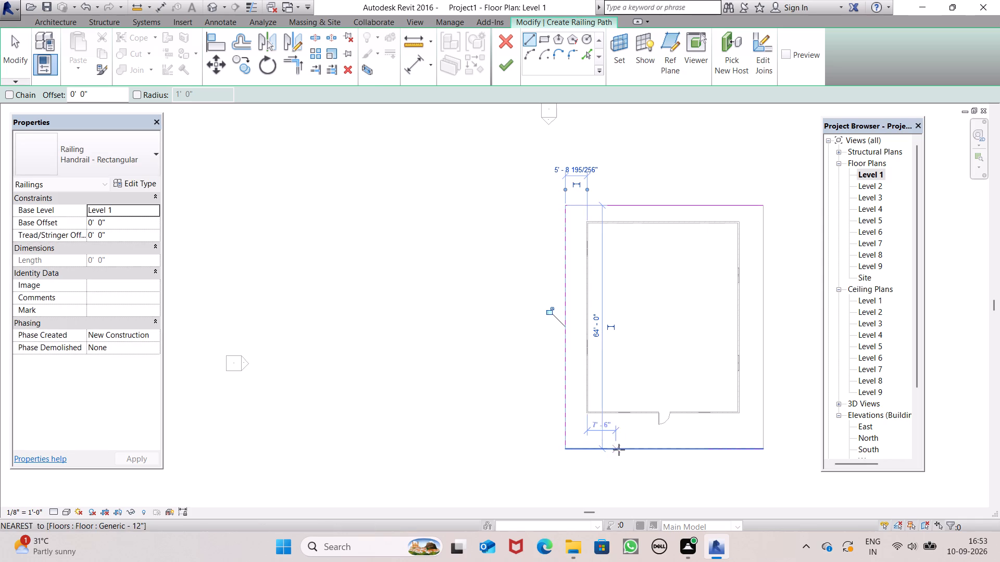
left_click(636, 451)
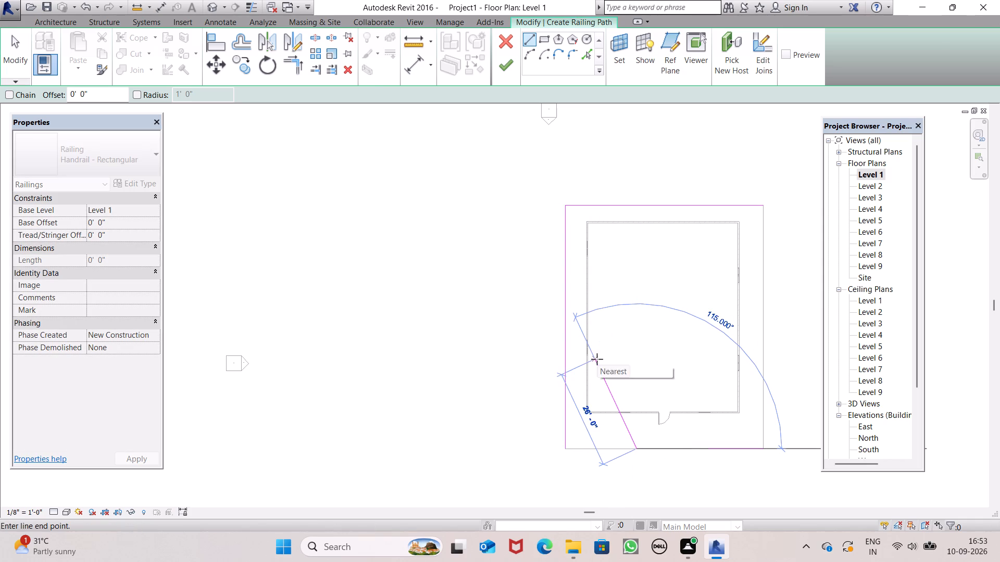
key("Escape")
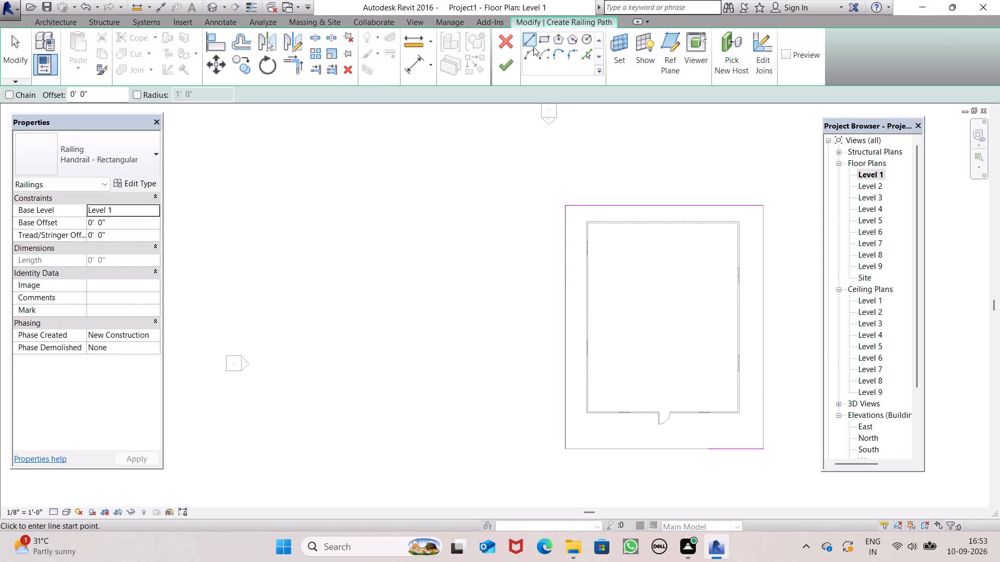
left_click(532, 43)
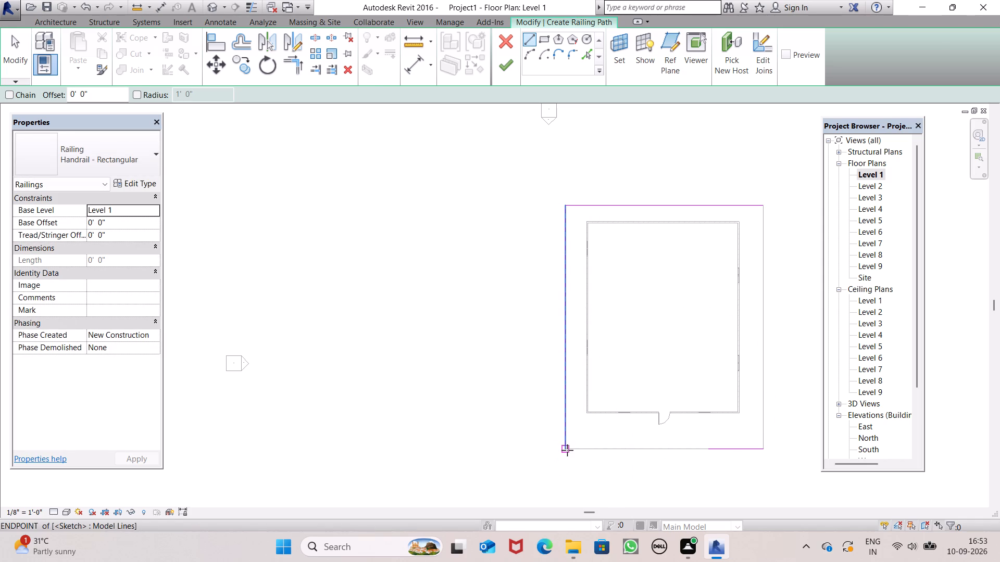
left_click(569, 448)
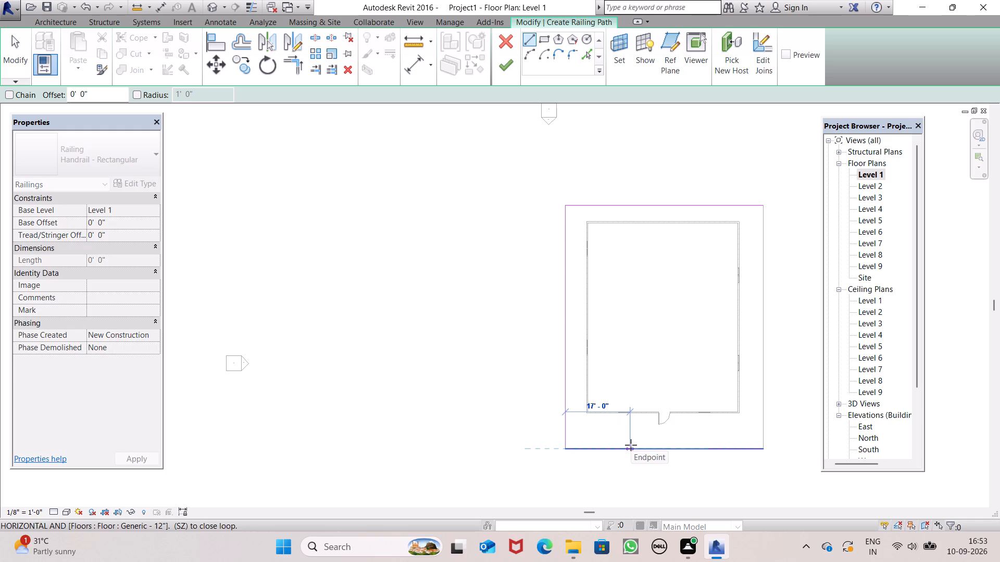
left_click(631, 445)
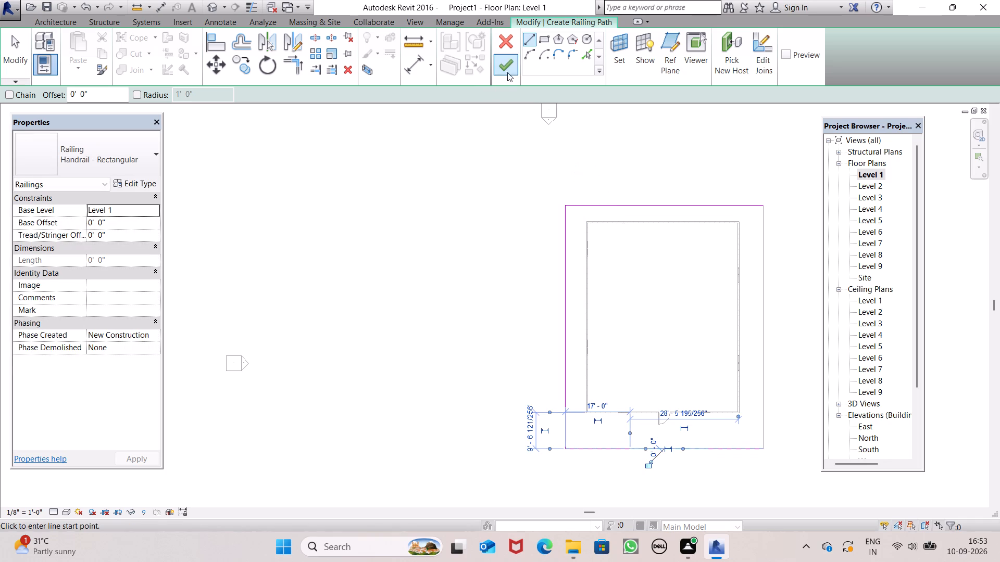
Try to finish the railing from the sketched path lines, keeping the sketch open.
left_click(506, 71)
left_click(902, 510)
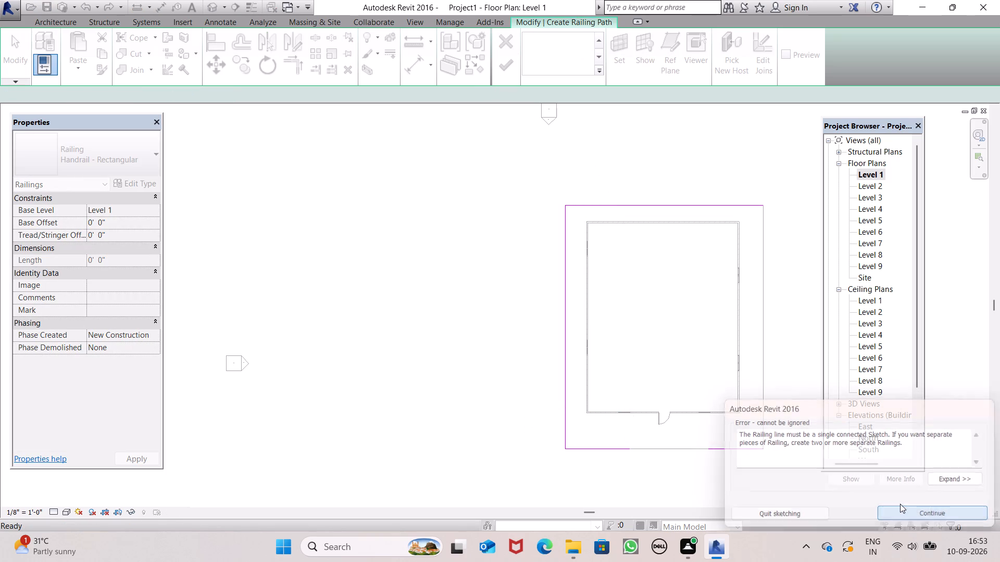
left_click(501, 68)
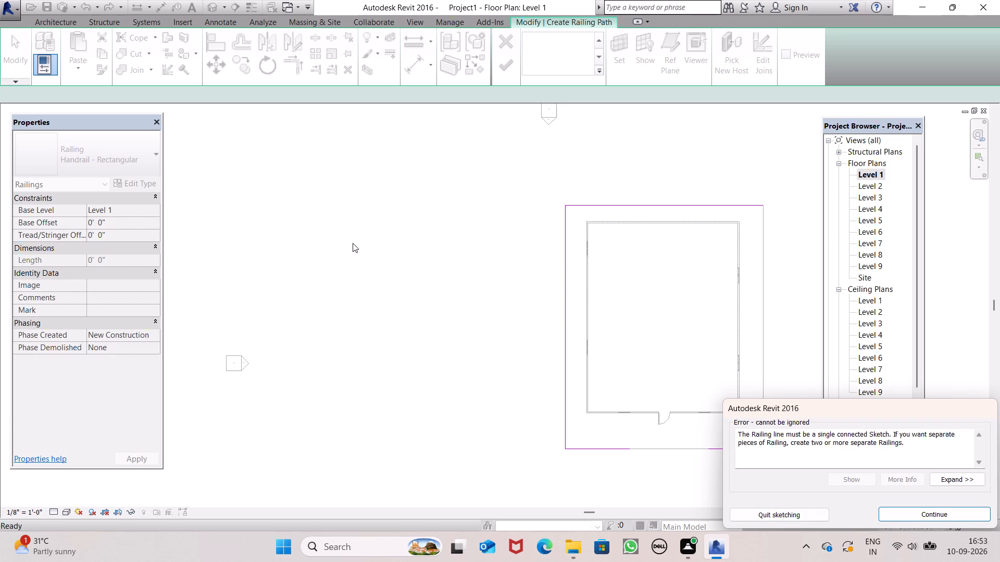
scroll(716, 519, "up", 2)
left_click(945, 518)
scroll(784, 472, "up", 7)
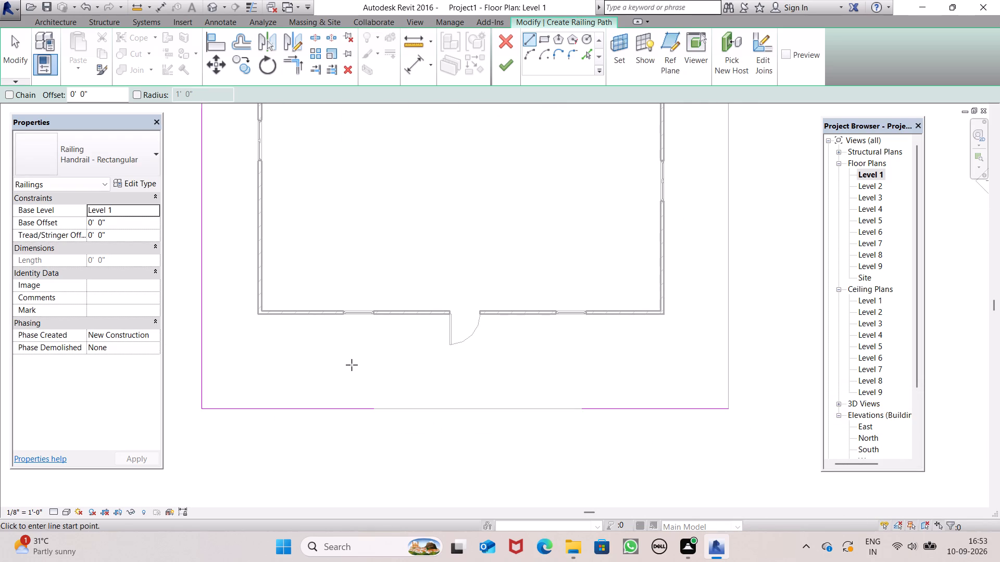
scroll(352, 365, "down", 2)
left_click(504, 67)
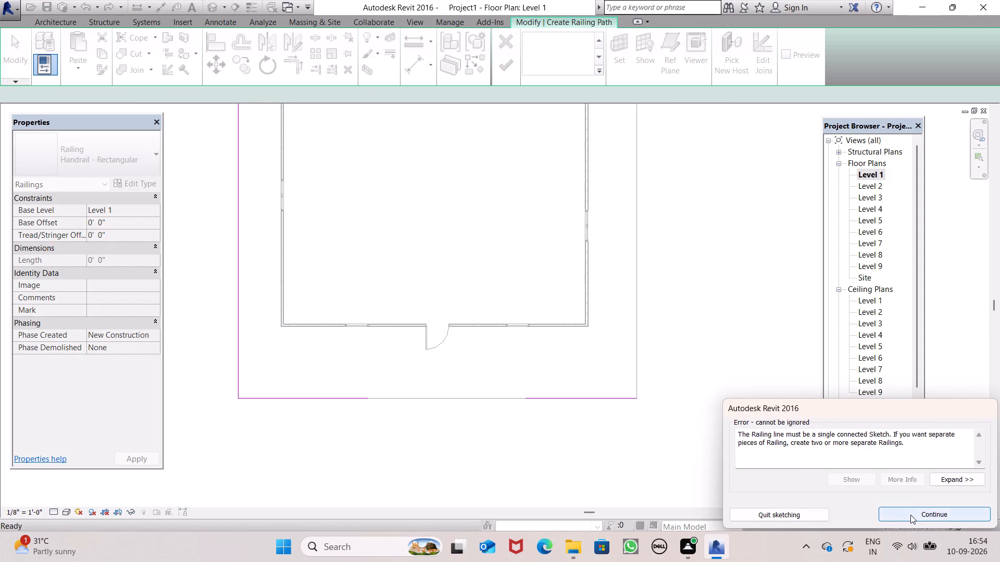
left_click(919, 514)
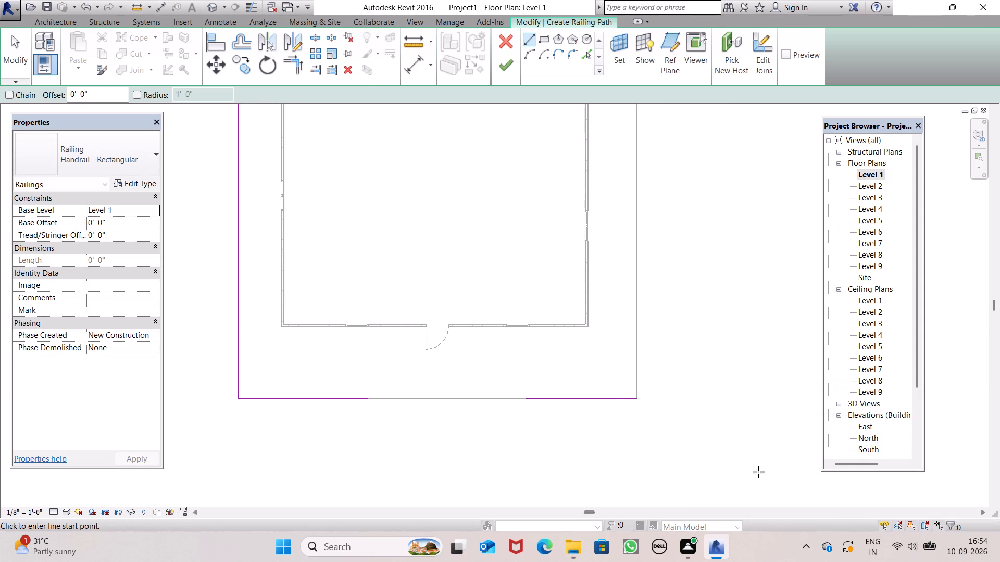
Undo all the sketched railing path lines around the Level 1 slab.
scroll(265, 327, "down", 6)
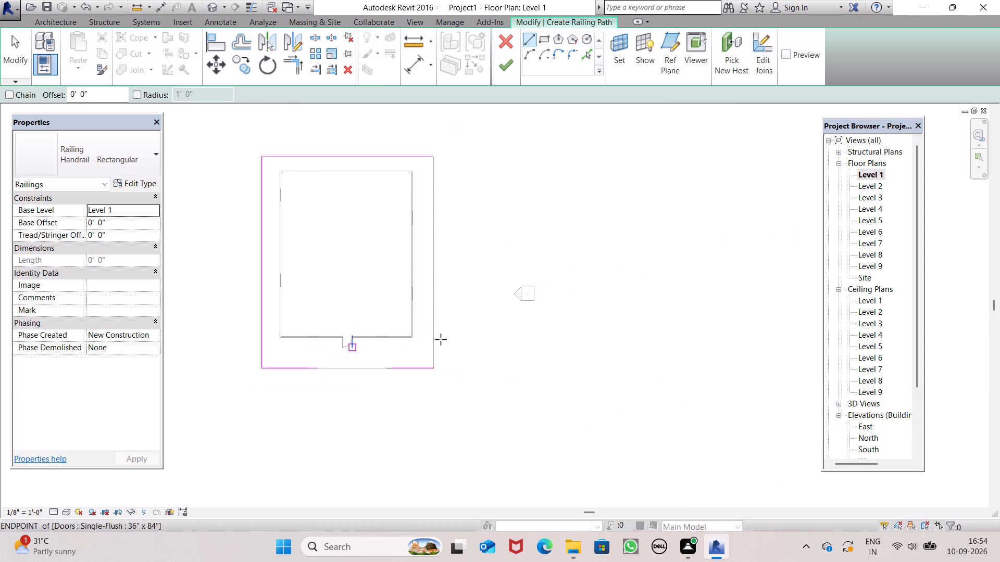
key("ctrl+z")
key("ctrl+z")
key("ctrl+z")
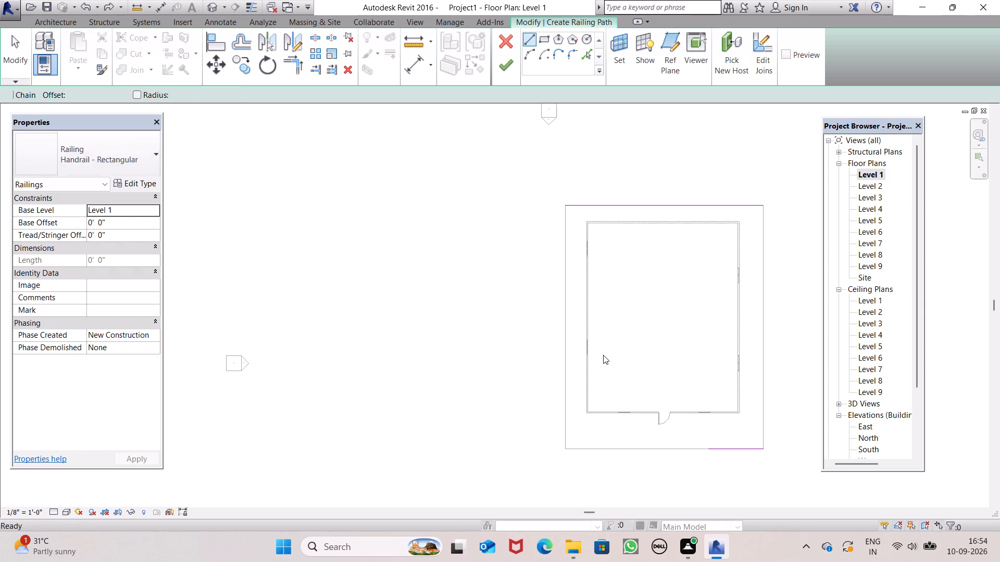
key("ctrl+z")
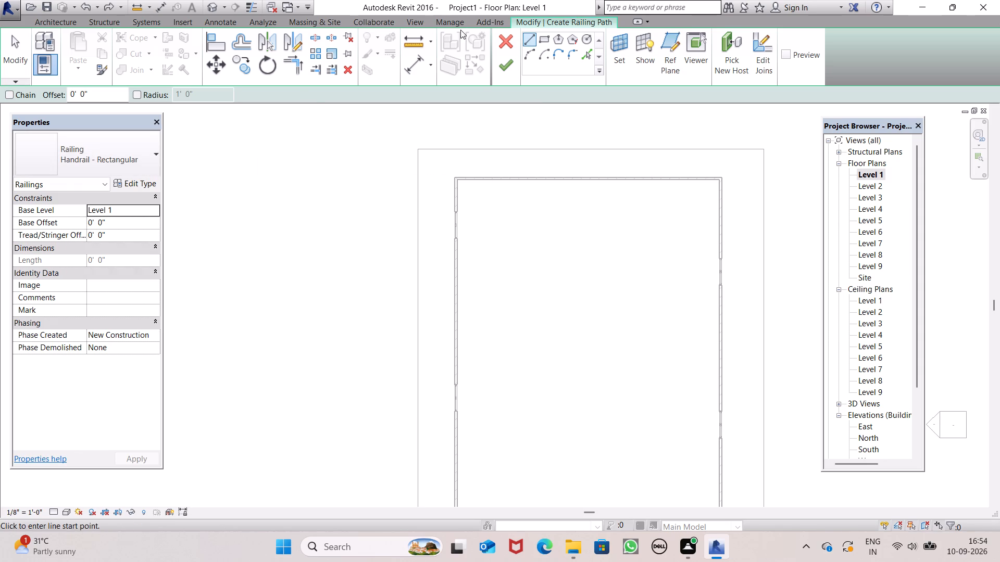
Sketch a railing path line about 16' long on the slab's front edge, ending at the southwest corner.
left_click(520, 38)
left_click(526, 41)
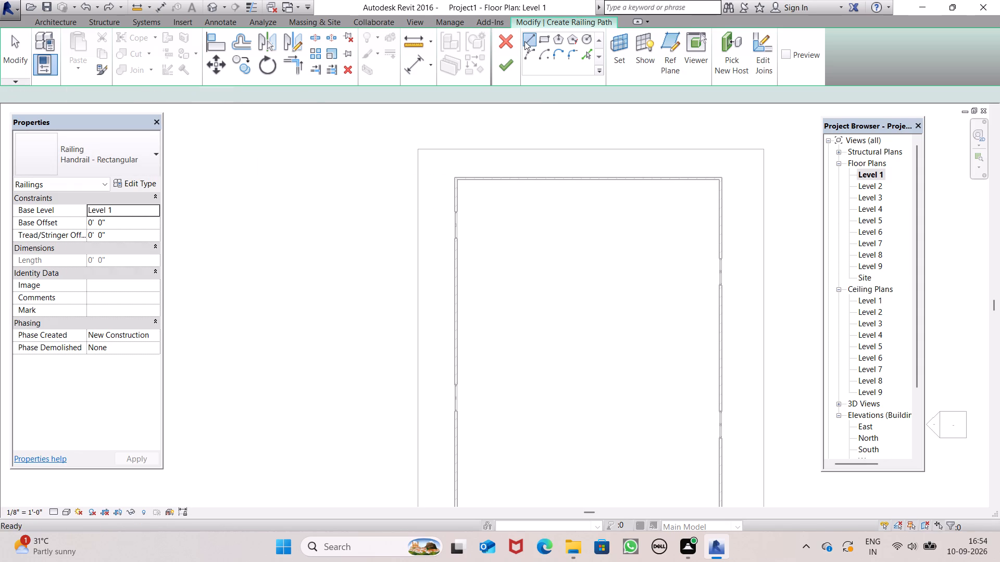
scroll(413, 132, "down", 8)
scroll(412, 268, "up", 6)
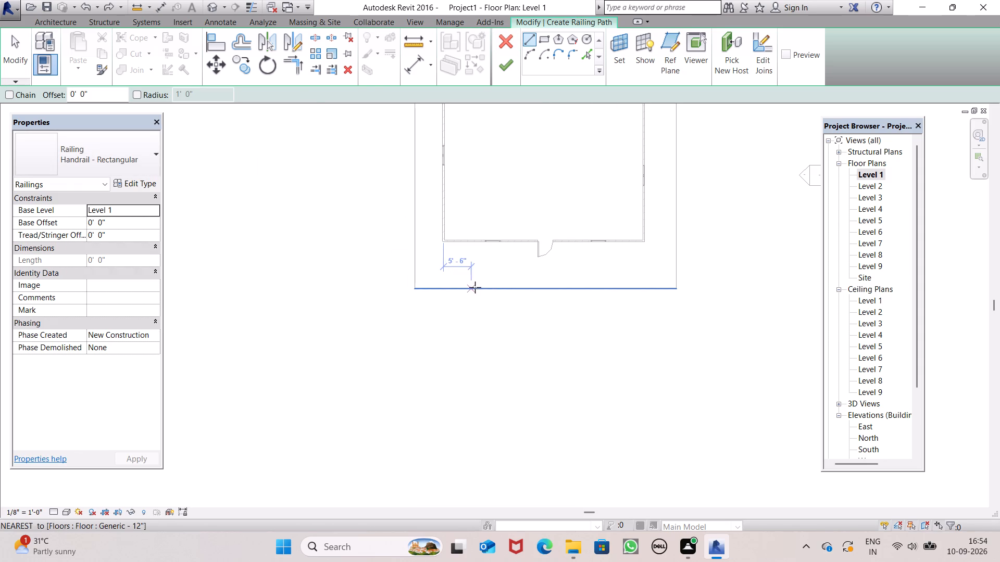
left_click(496, 289)
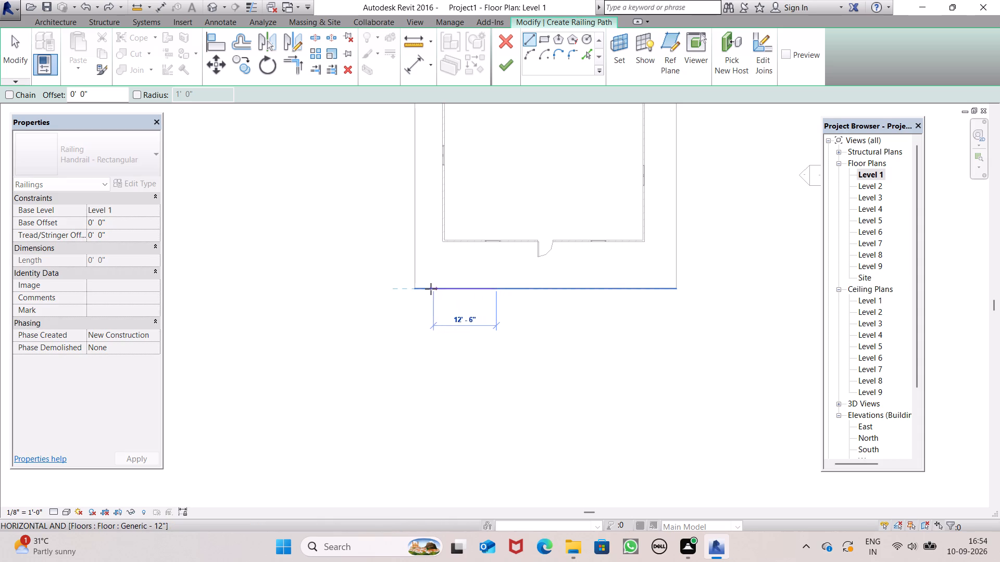
left_click(413, 287)
Sketch a 52' railing path line along the slab's back edge from corner to corner.
scroll(412, 217, "down", 12)
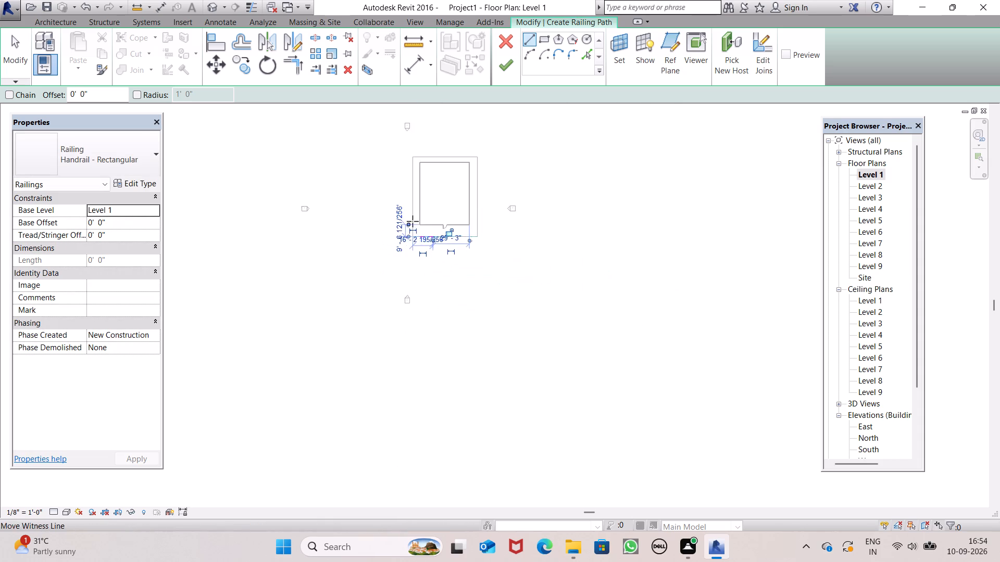
scroll(413, 221, "down", 1)
scroll(421, 177, "up", 14)
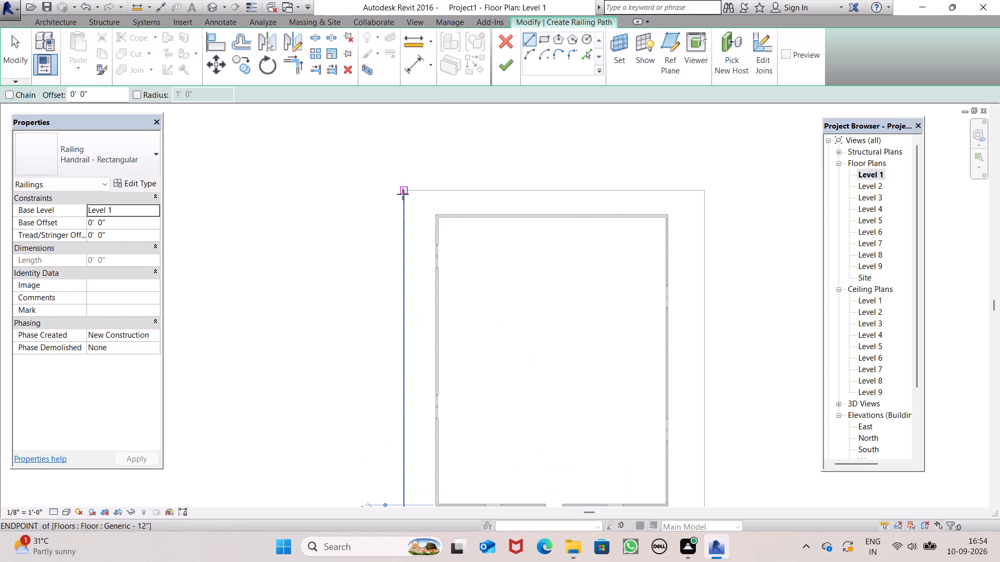
left_click(407, 190)
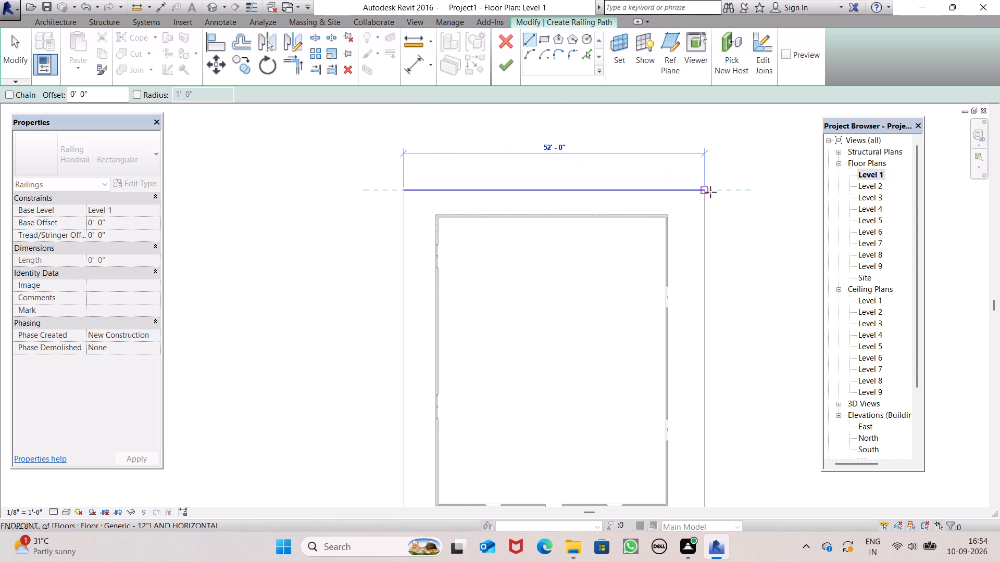
left_click(710, 192)
Sketch a railing path line about 12' long on the slab's front edge, starting from the southeast corner.
scroll(678, 163, "down", 8)
scroll(696, 291, "up", 7)
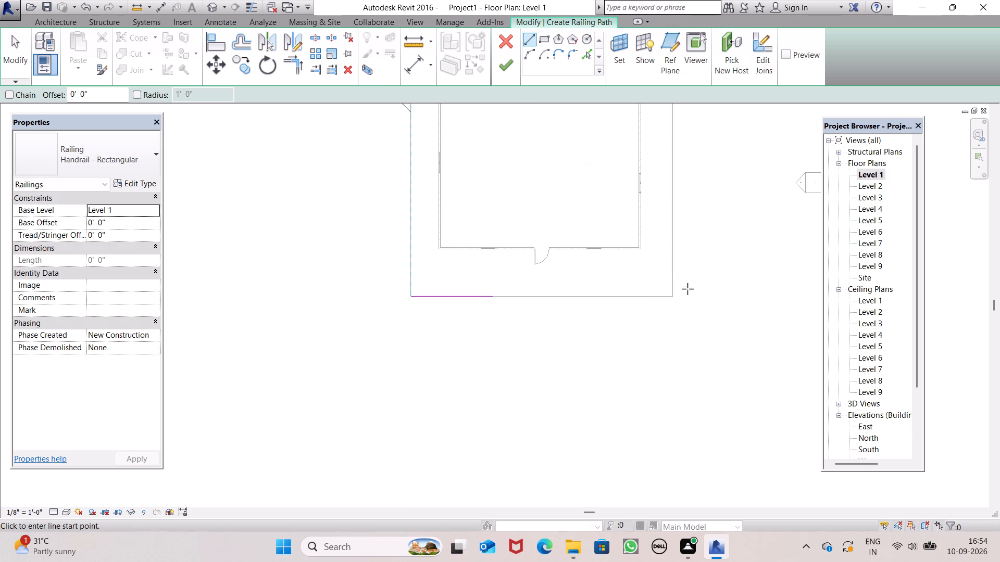
left_click(673, 292)
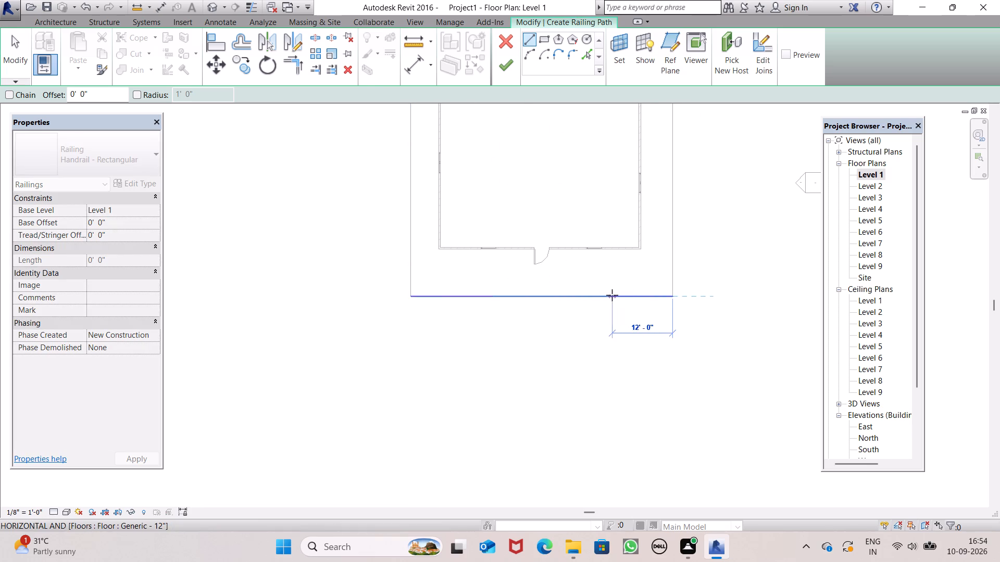
left_click(609, 295)
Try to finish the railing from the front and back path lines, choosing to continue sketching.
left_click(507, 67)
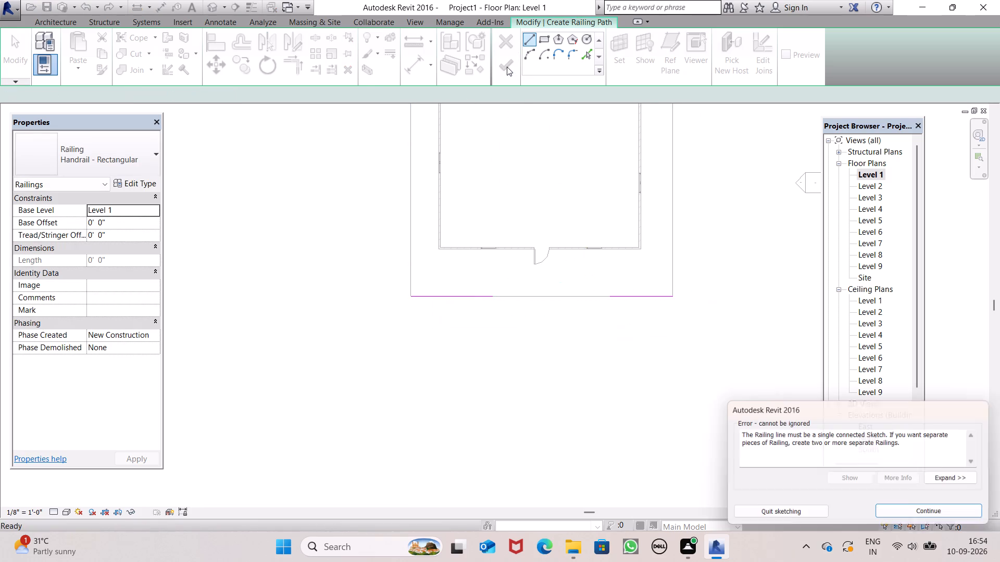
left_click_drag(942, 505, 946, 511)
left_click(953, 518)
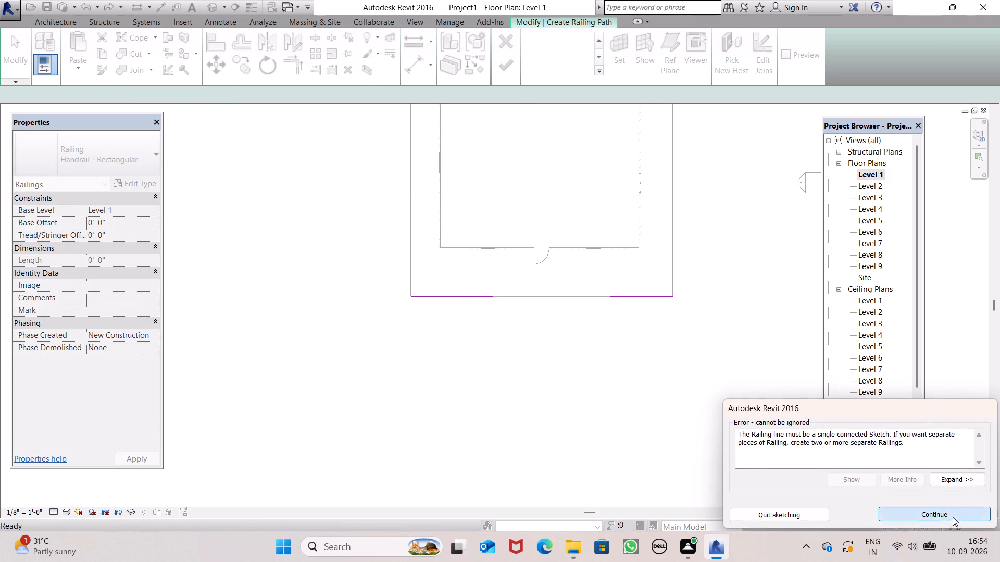
Quit the railing sketch and discard its disconnected front and back path lines.
left_click(505, 62)
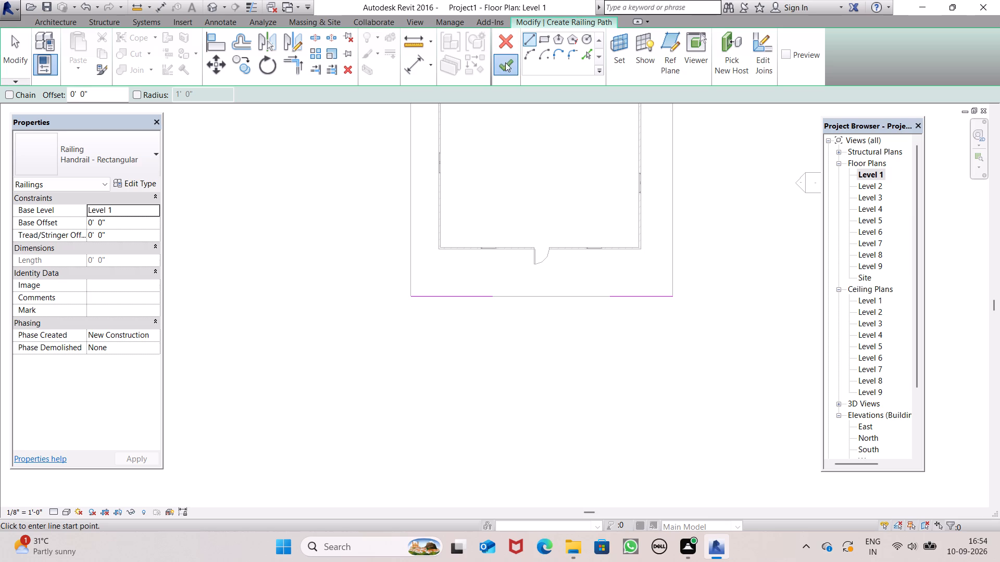
left_click(793, 517)
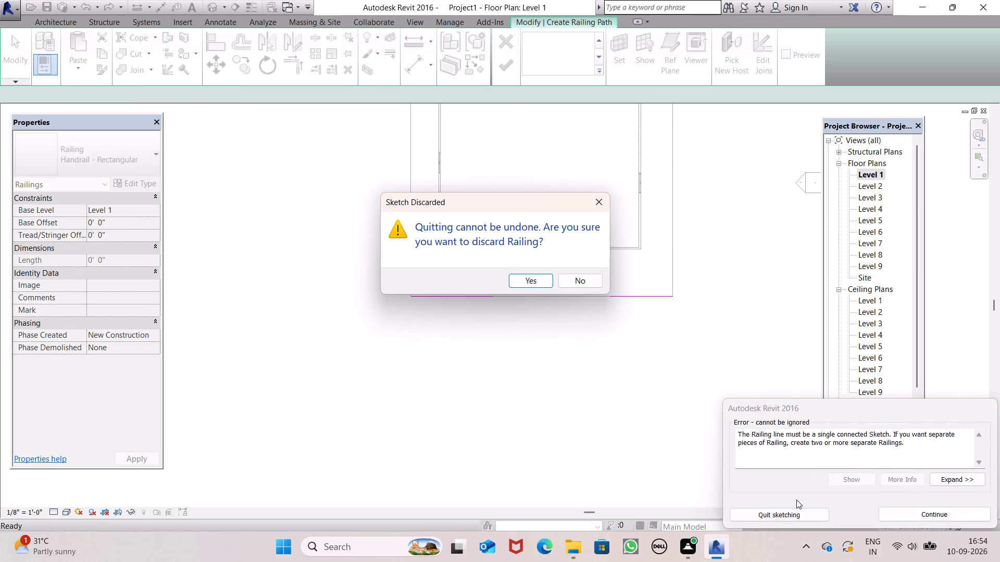
left_click(541, 286)
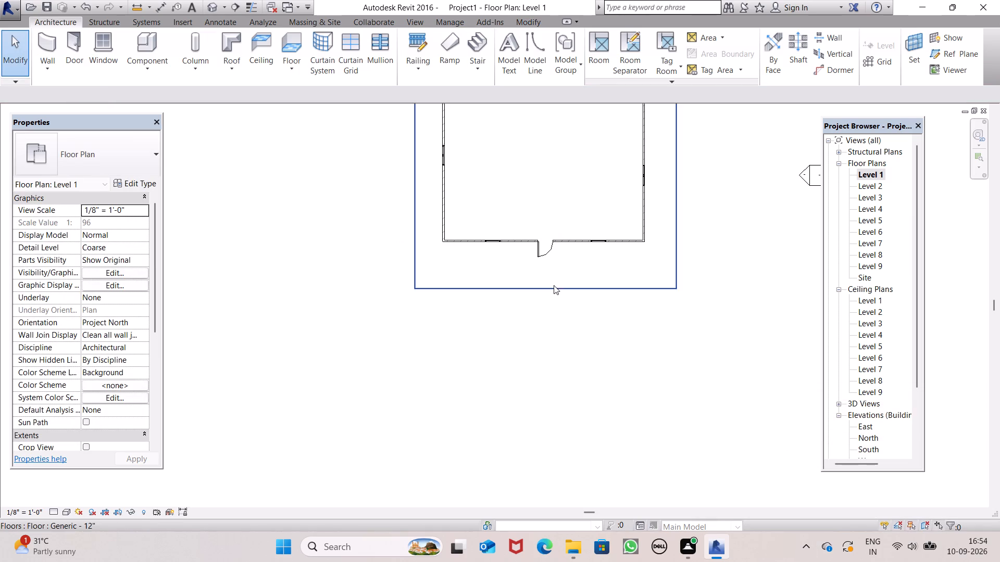
Create a Level 1 handrail railing about 16' 9" long on the slab's front edge, ending at the southwest corner.
scroll(554, 321, "down", 6)
key("space")
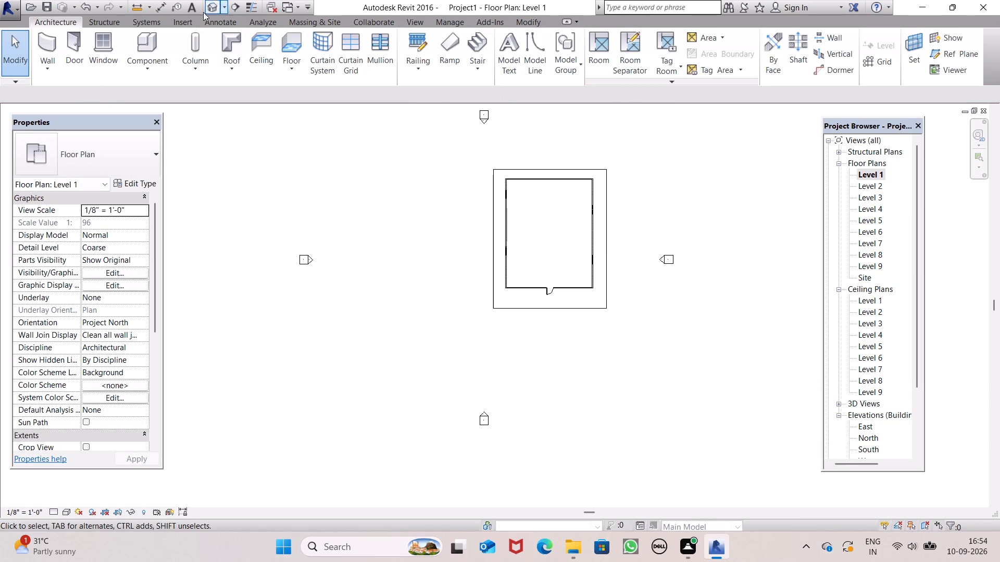
left_click(429, 42)
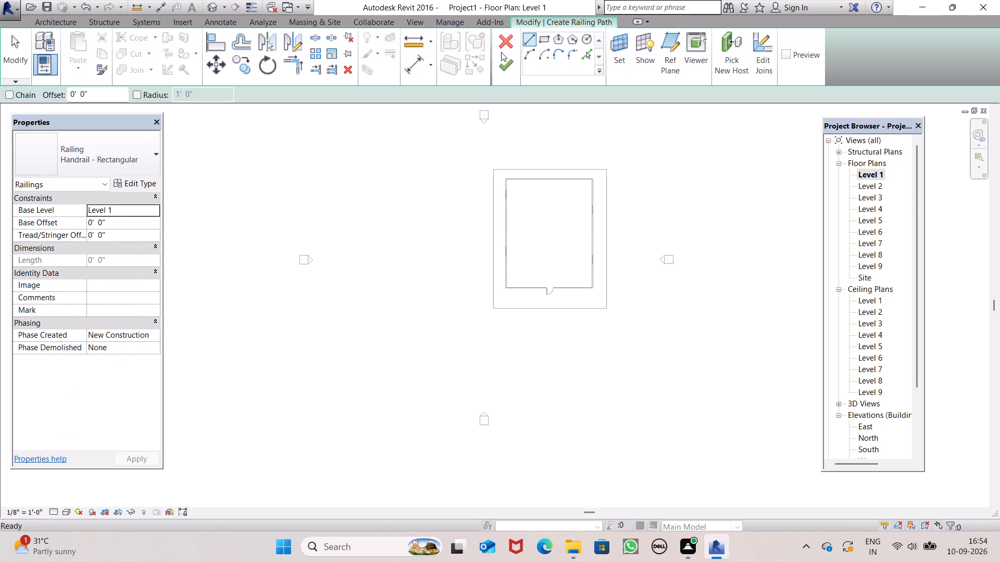
left_click(530, 41)
scroll(523, 149, "up", 6)
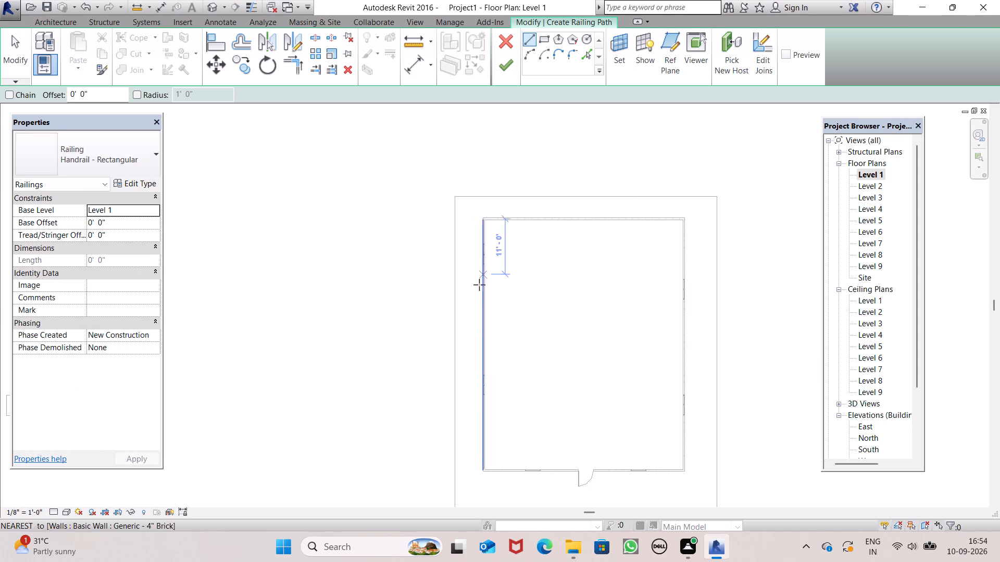
scroll(479, 294, "down", 5)
scroll(500, 395, "up", 7)
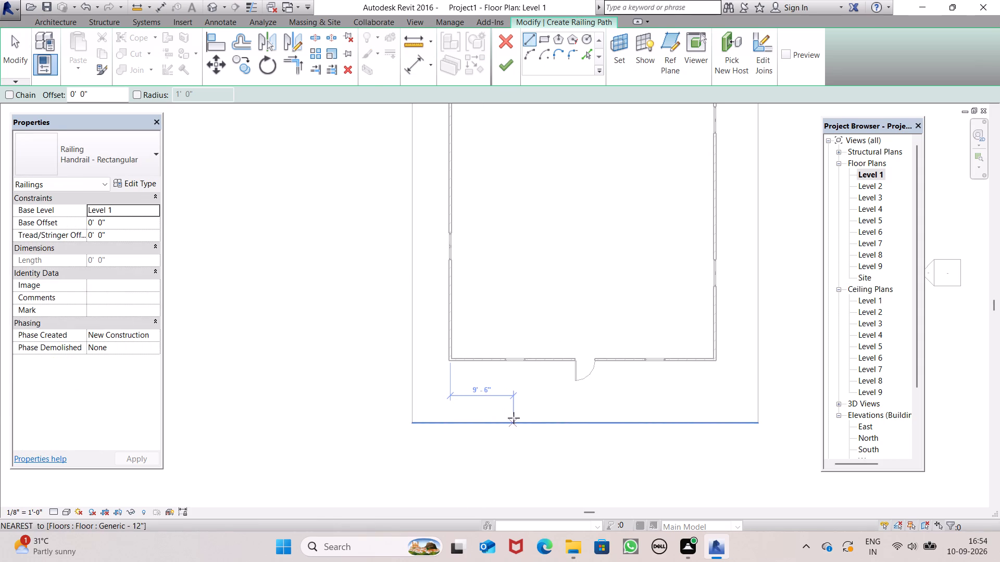
left_click(522, 421)
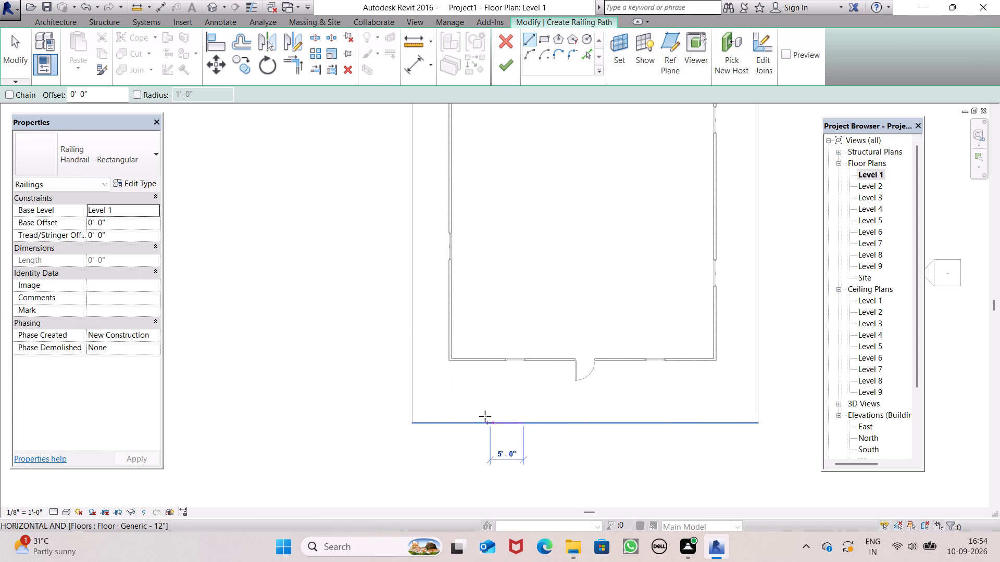
left_click_drag(411, 417, 417, 411)
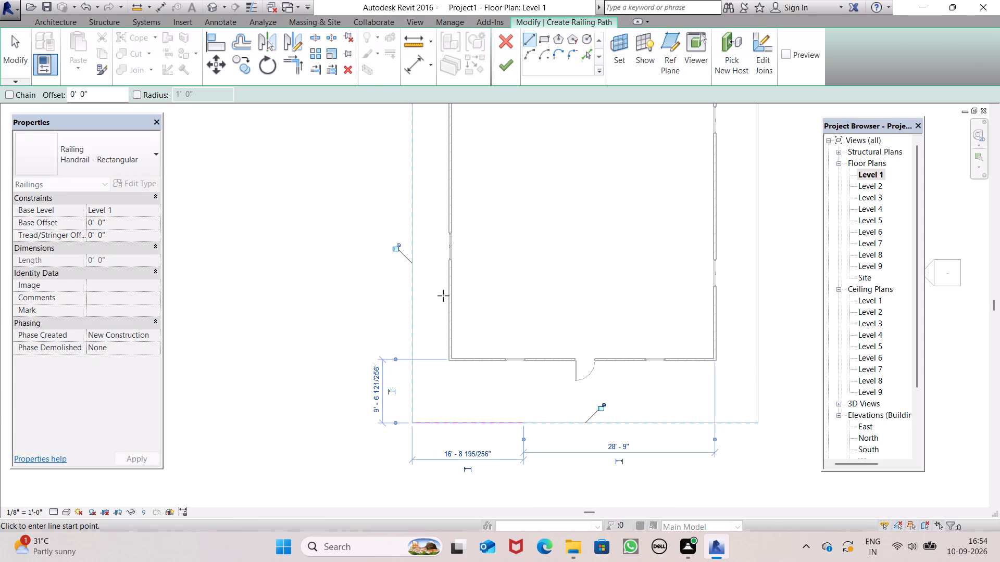
scroll(408, 170, "down", 6)
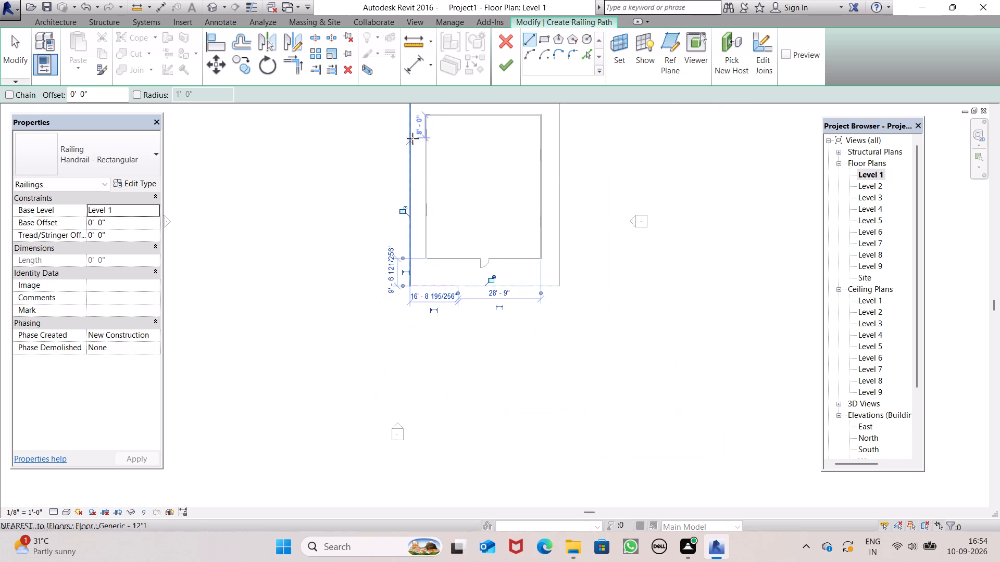
scroll(420, 158, "down", 4)
scroll(409, 127, "up", 15)
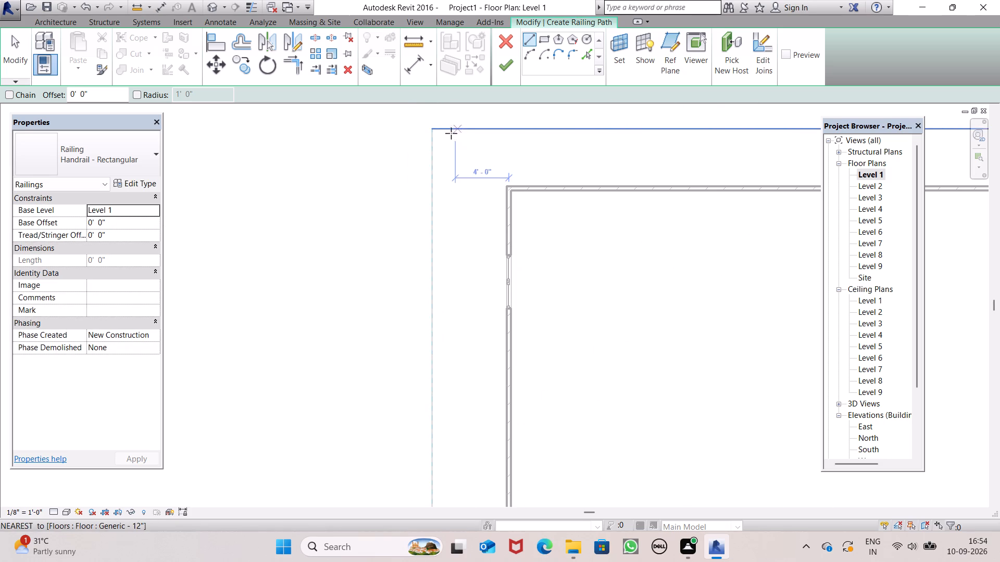
left_click(437, 131)
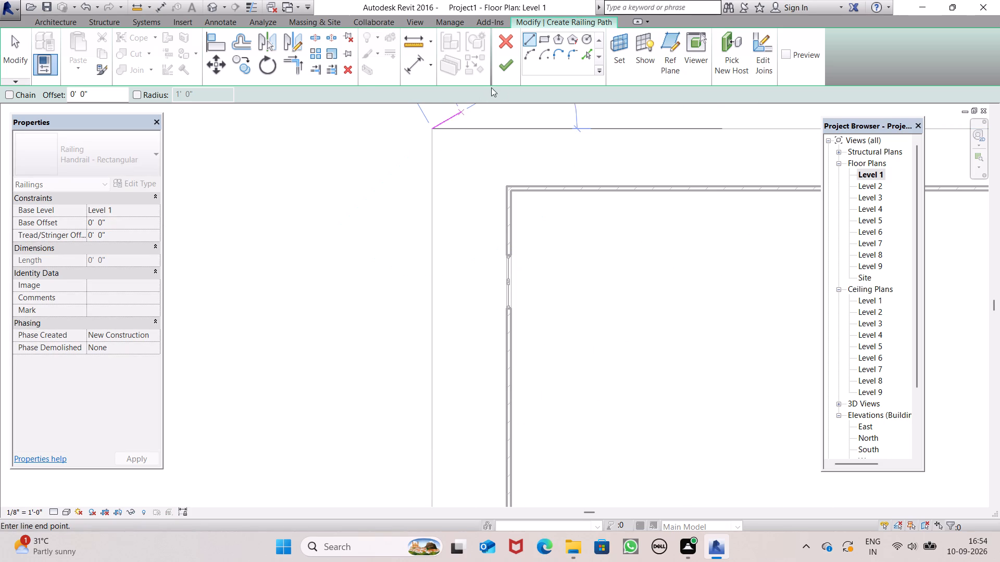
left_click(499, 66)
scroll(445, 150, "down", 8)
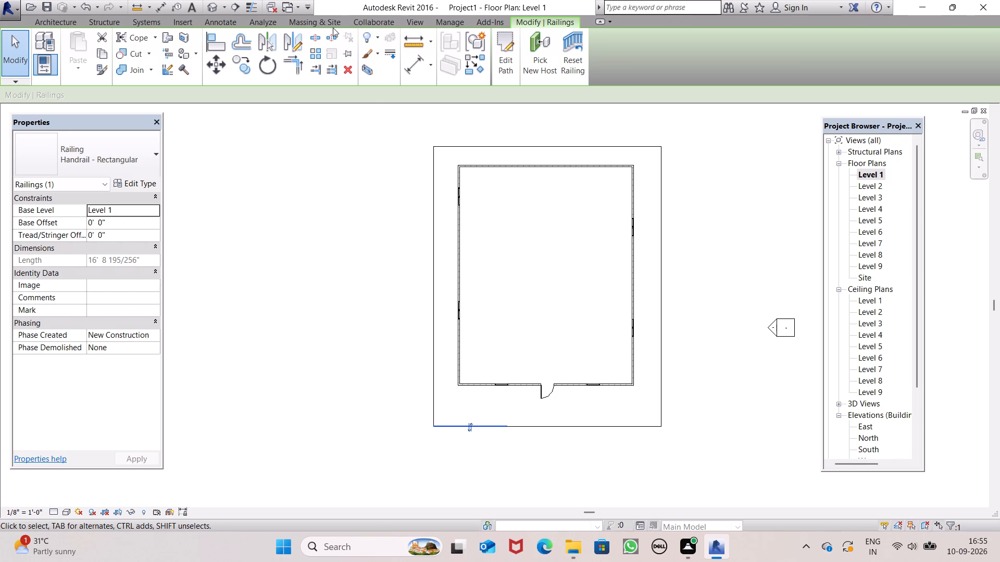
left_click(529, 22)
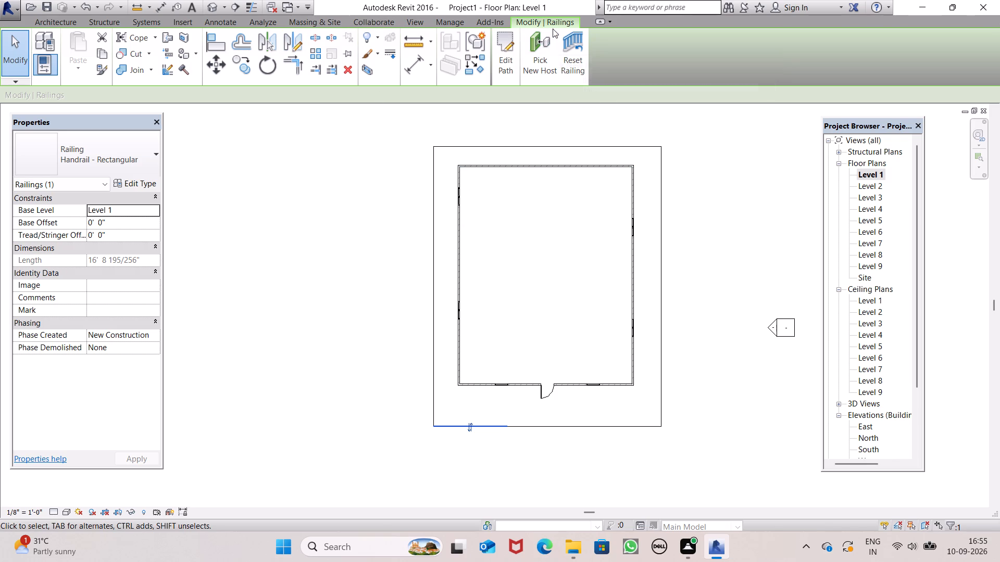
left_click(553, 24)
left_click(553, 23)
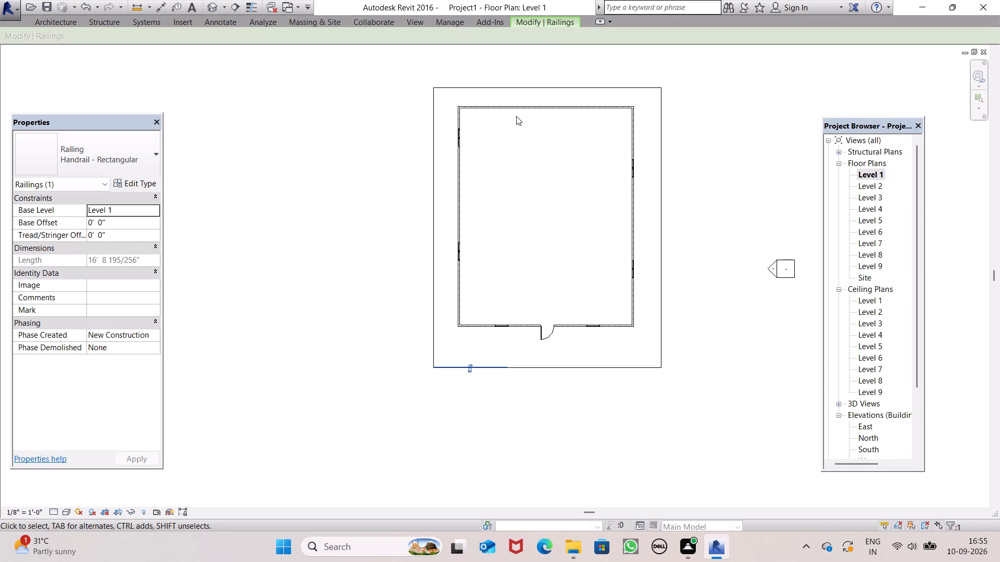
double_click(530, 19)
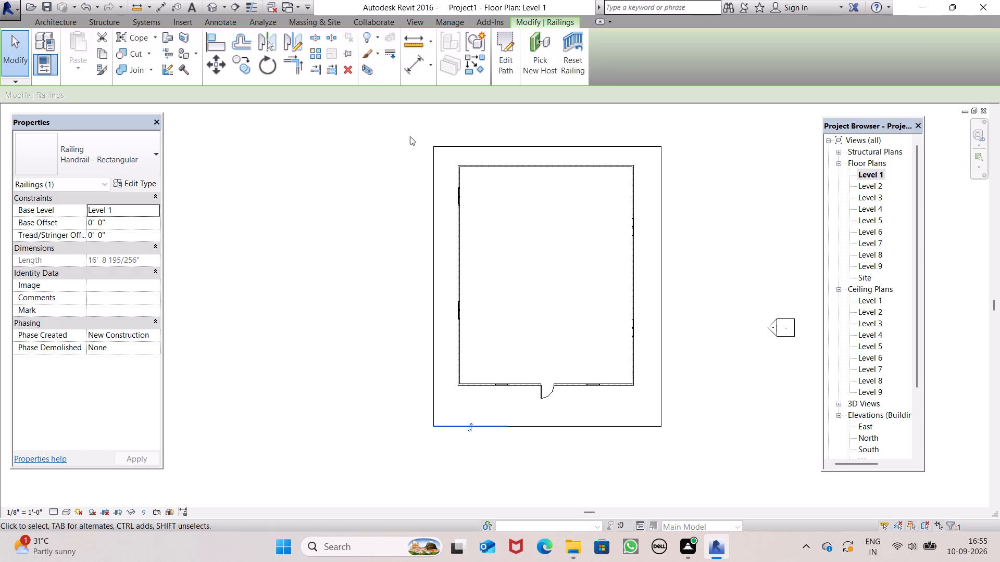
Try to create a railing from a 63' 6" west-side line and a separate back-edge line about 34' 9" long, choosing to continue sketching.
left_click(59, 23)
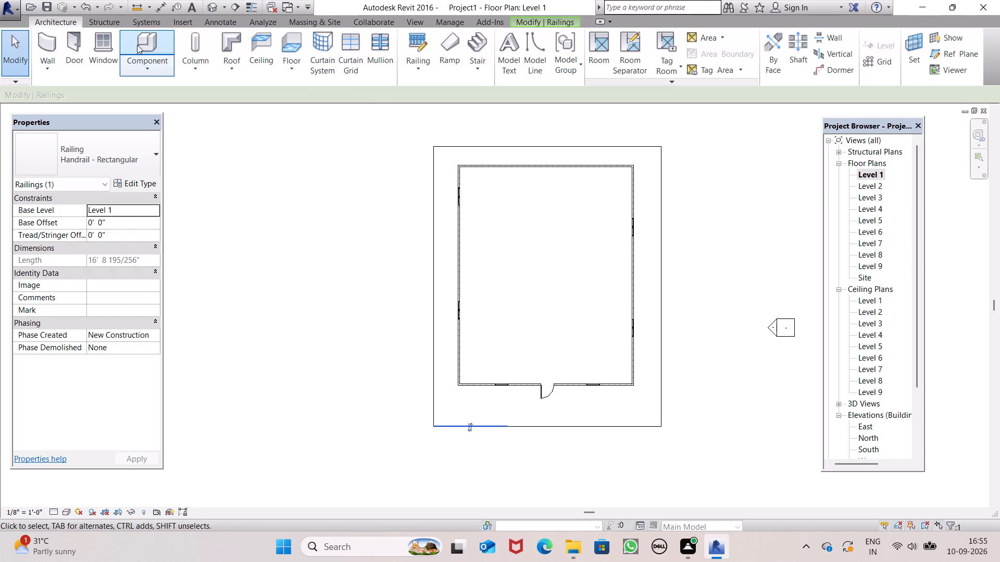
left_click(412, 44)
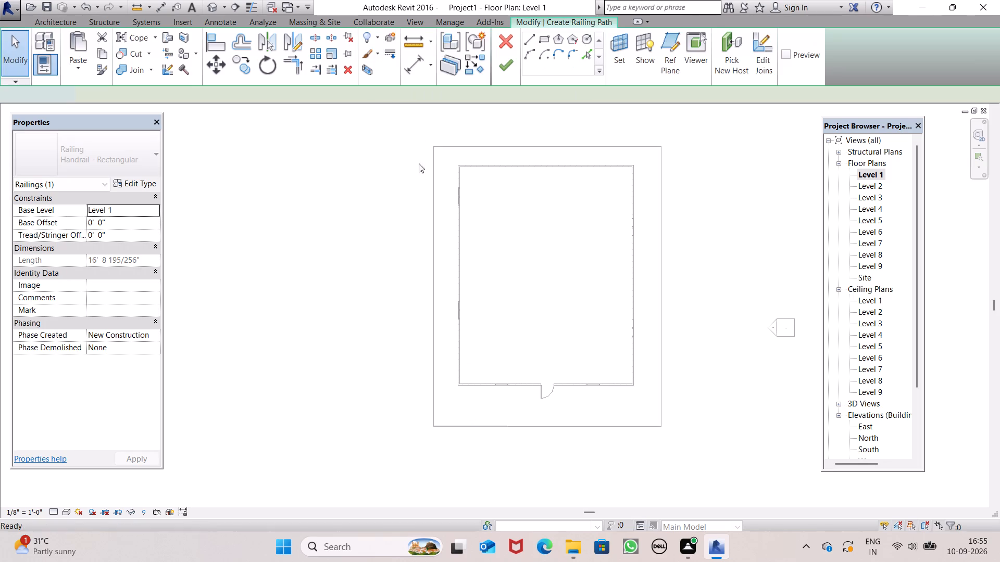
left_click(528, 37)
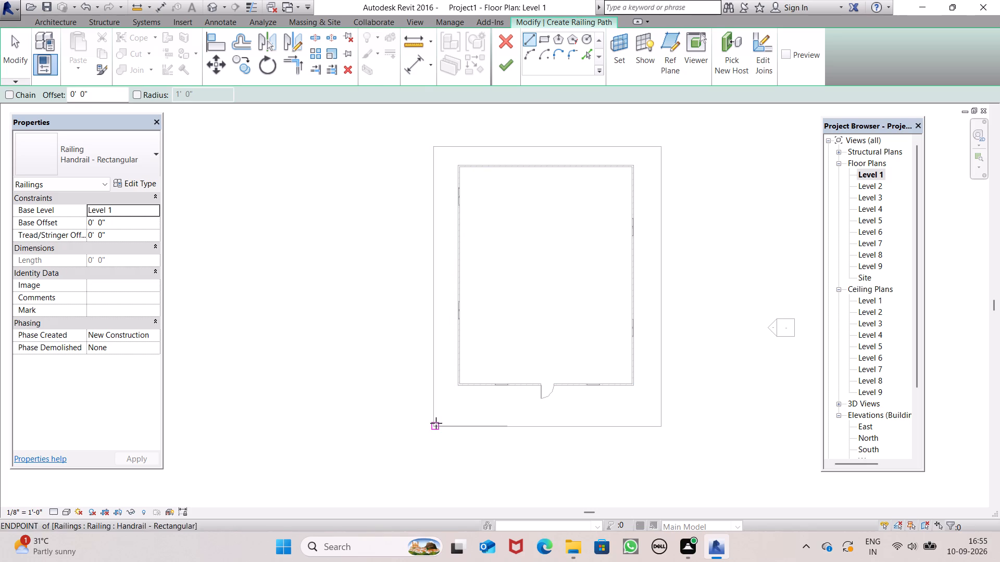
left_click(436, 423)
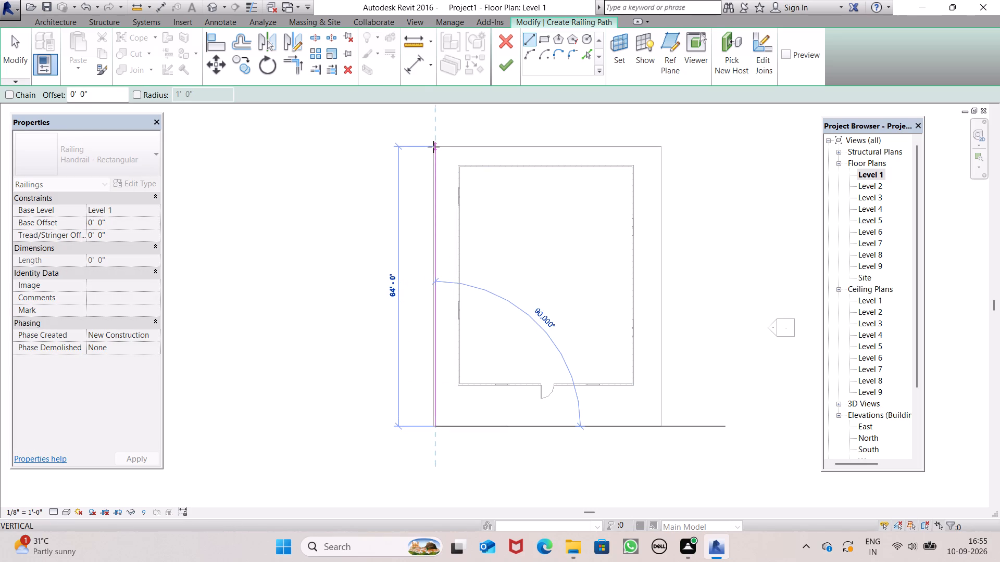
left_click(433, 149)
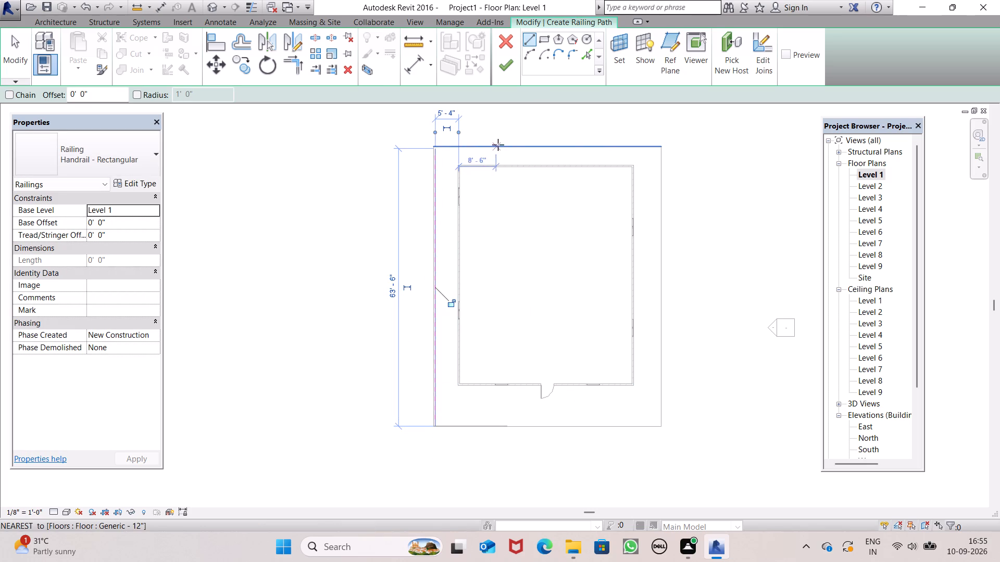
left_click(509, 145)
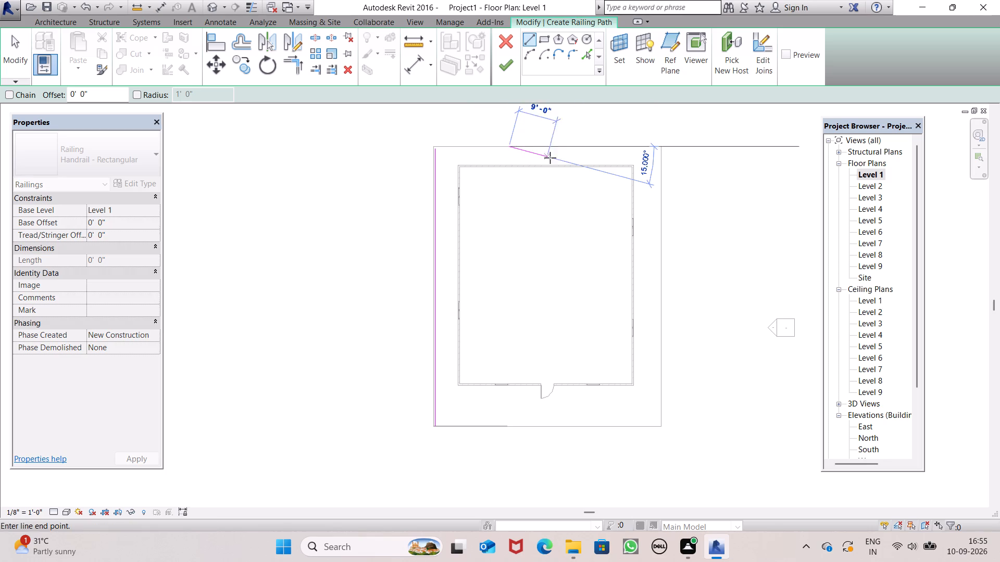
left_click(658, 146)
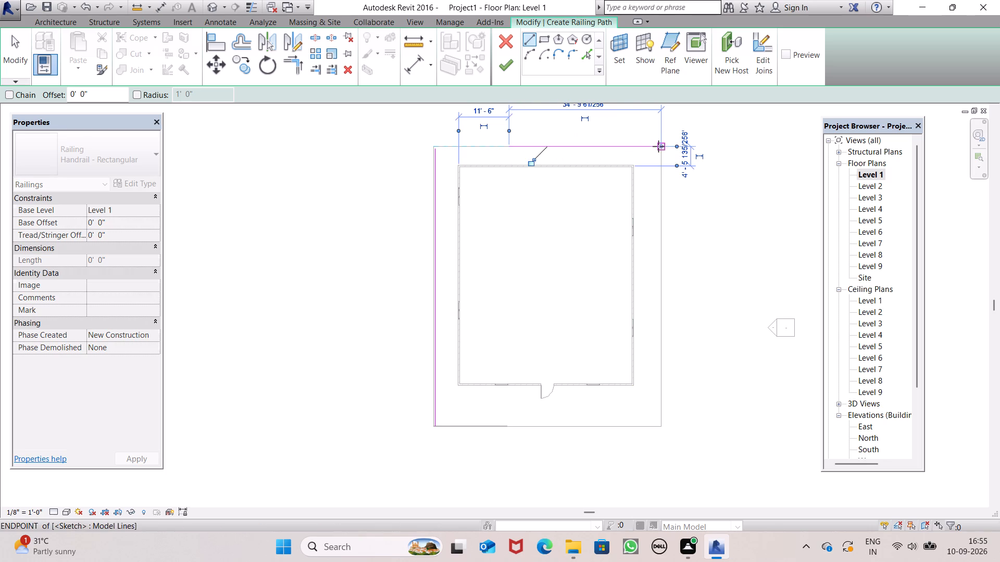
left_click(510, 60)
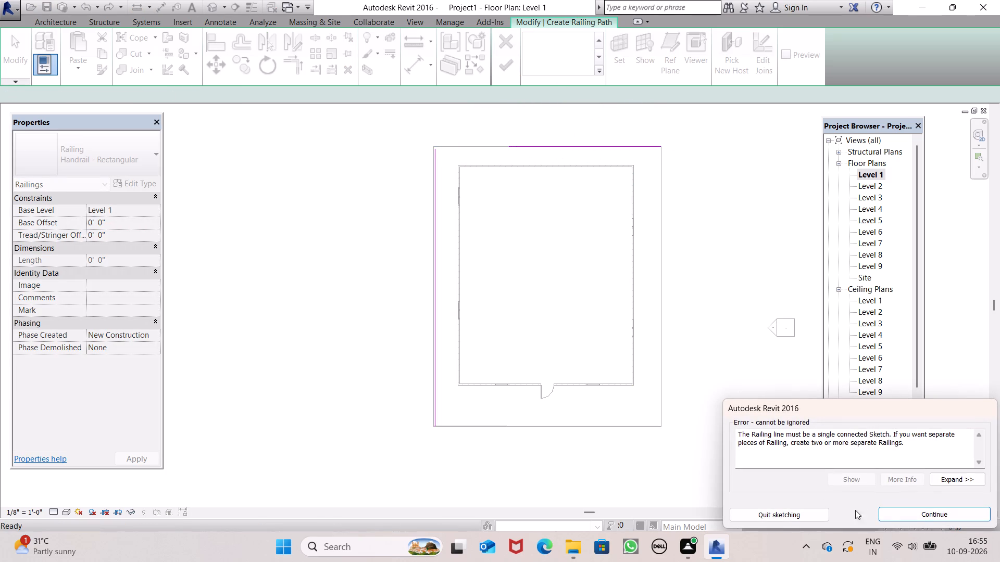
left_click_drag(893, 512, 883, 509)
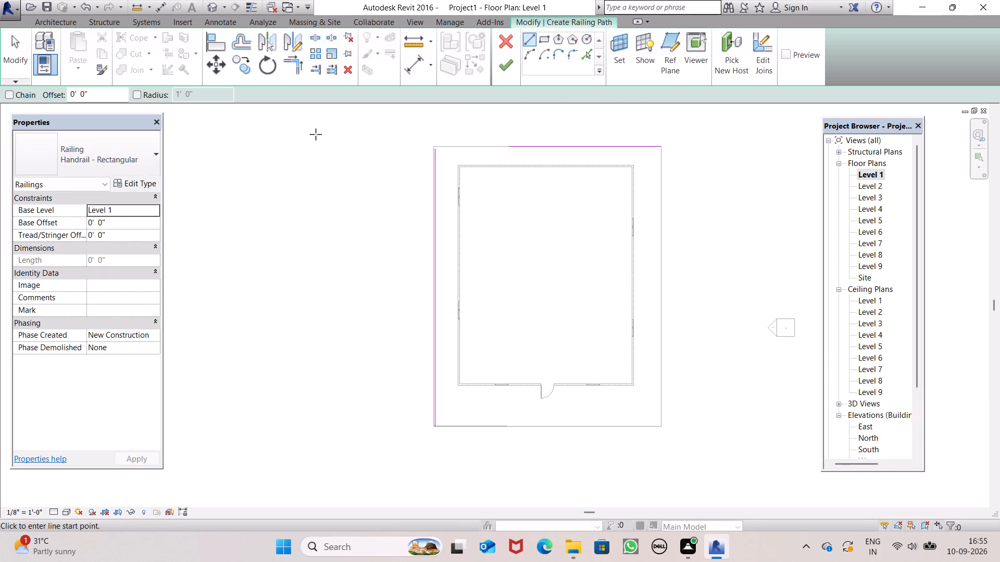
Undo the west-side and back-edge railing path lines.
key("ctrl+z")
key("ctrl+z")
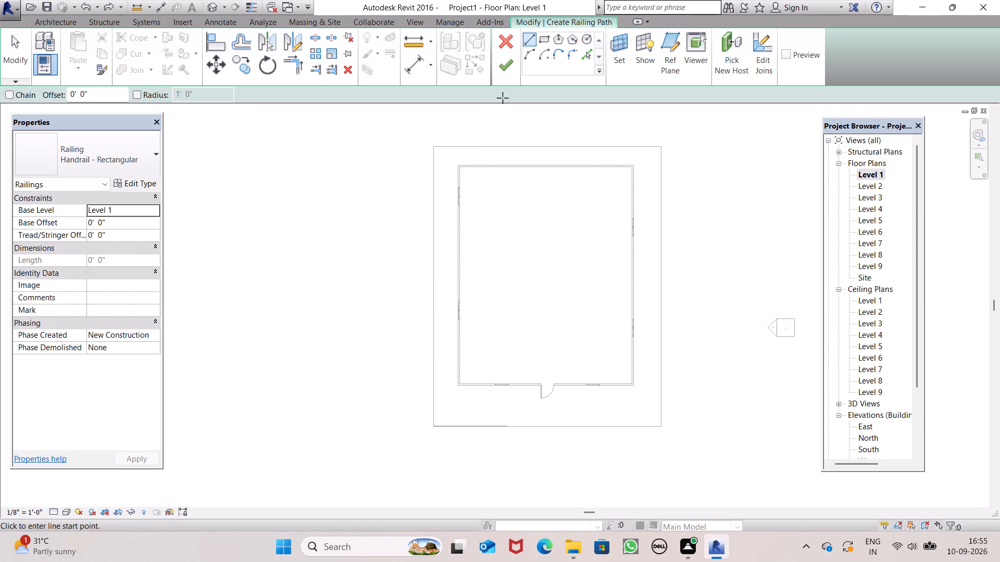
Create a handrail railing from connected path lines along the slab's 63' 11" west edge and 52' back edge.
left_click(532, 39)
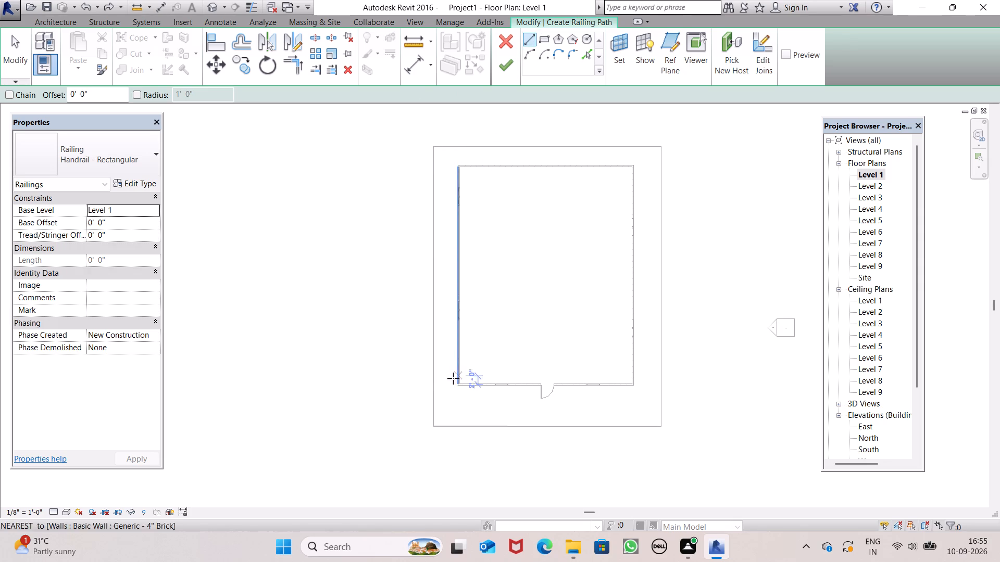
left_click_drag(433, 424, 436, 408)
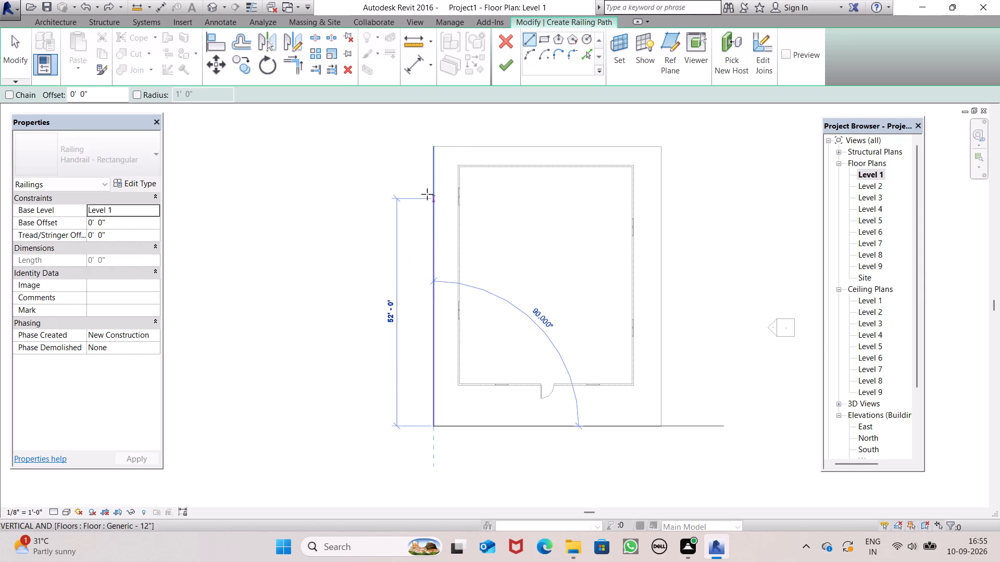
left_click(434, 142)
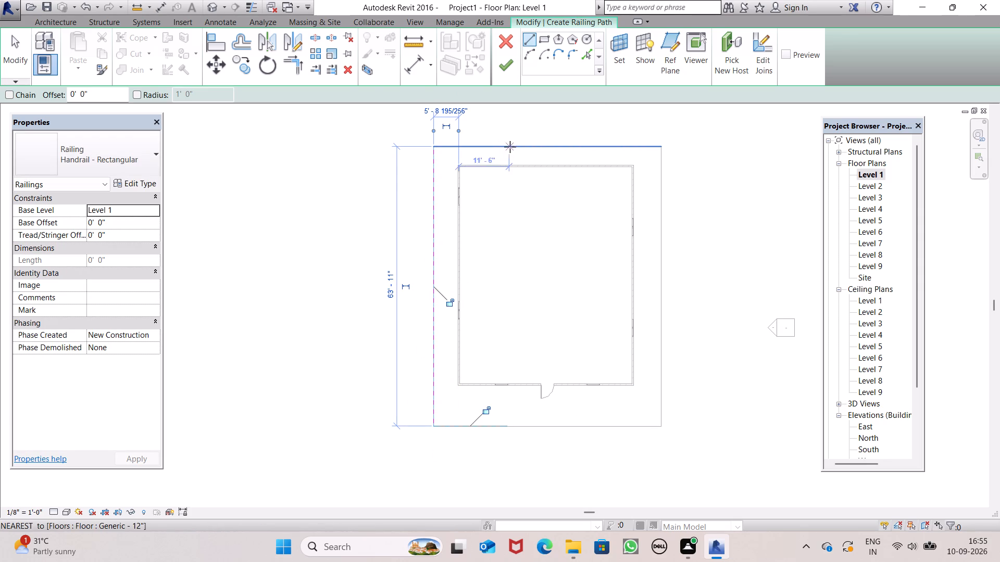
left_click(660, 149)
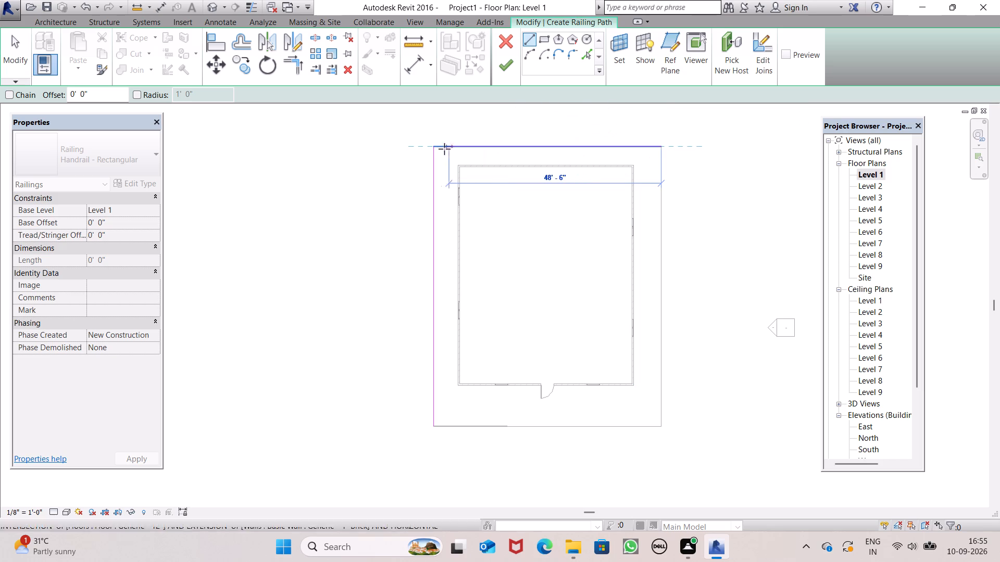
left_click(430, 141)
key("Escape")
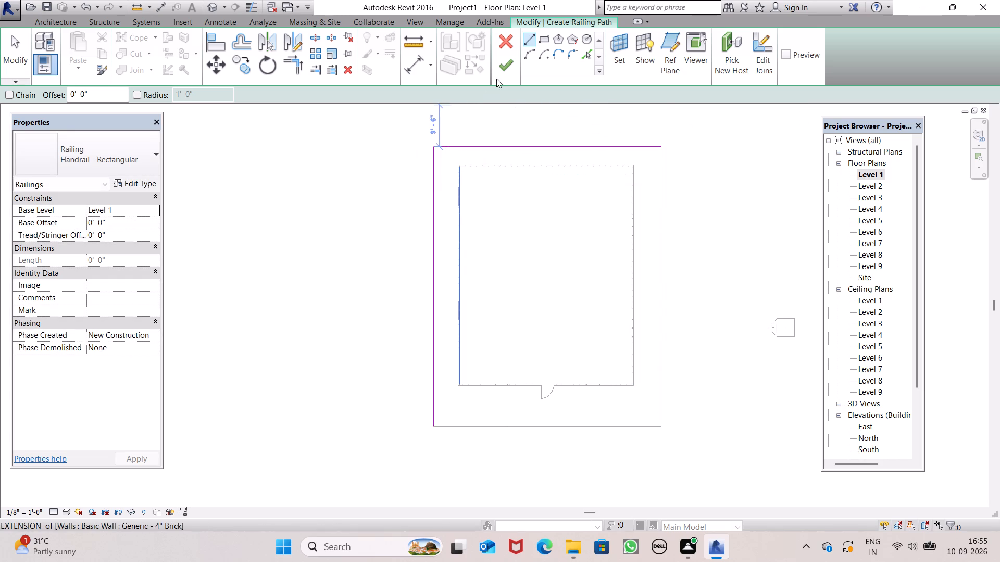
left_click(502, 75)
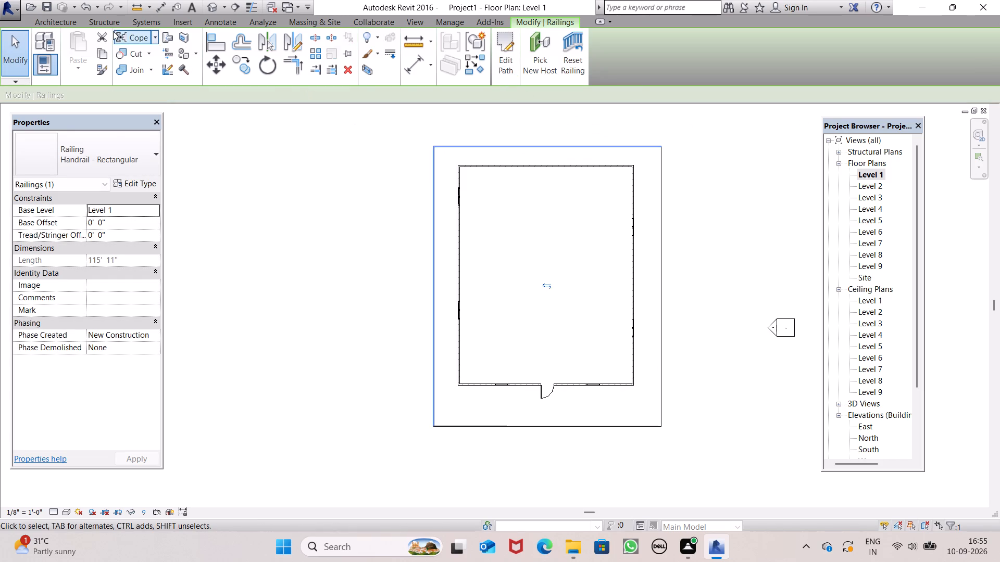
Check the Level 1 slab's front, west and back railings in the 3D view, and return to the Level 1 floor plan.
left_click(214, 12)
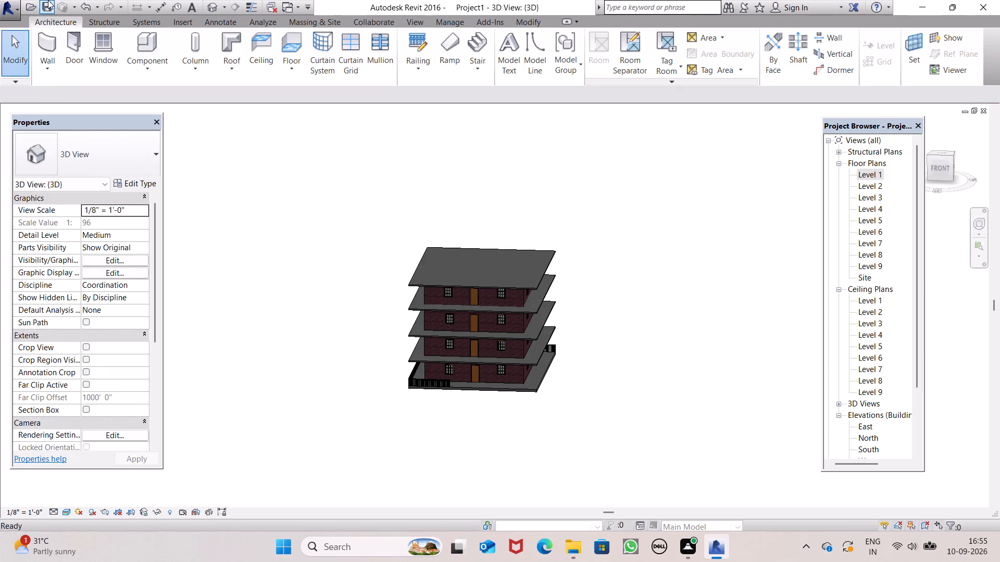
scroll(341, 430, "up", 4)
scroll(457, 413, "up", 4)
scroll(359, 379, "down", 4)
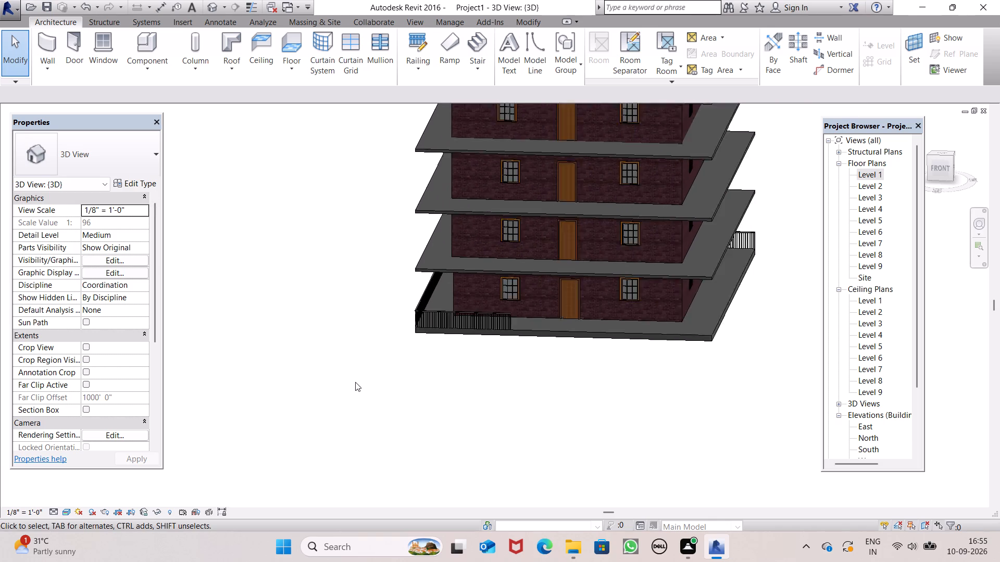
scroll(355, 382, "down", 2)
double_click(878, 175)
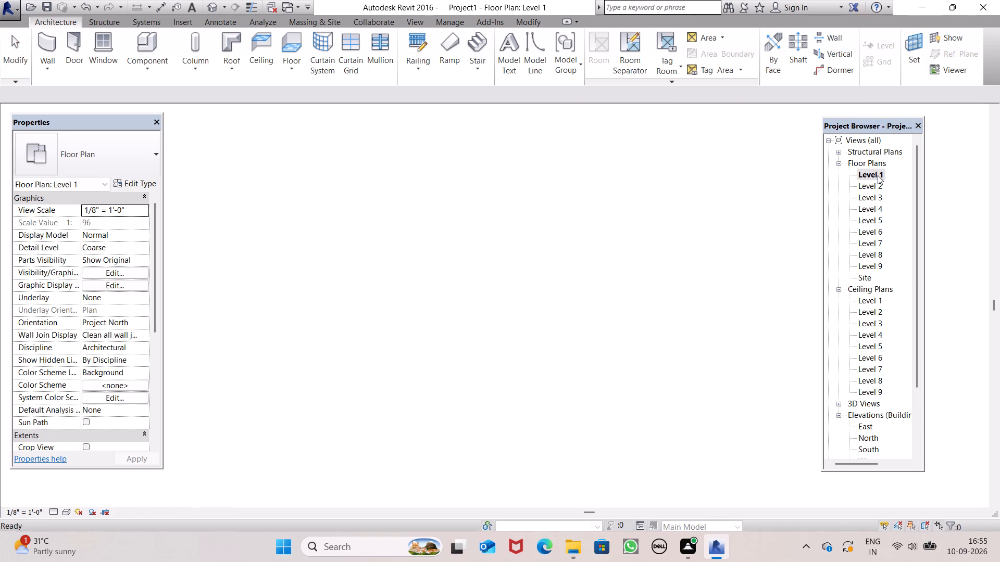
Create a Level 1 handrail railing along the slab's east edge, about 64' long, continuing about 13' 6" along the front edge.
left_click(420, 52)
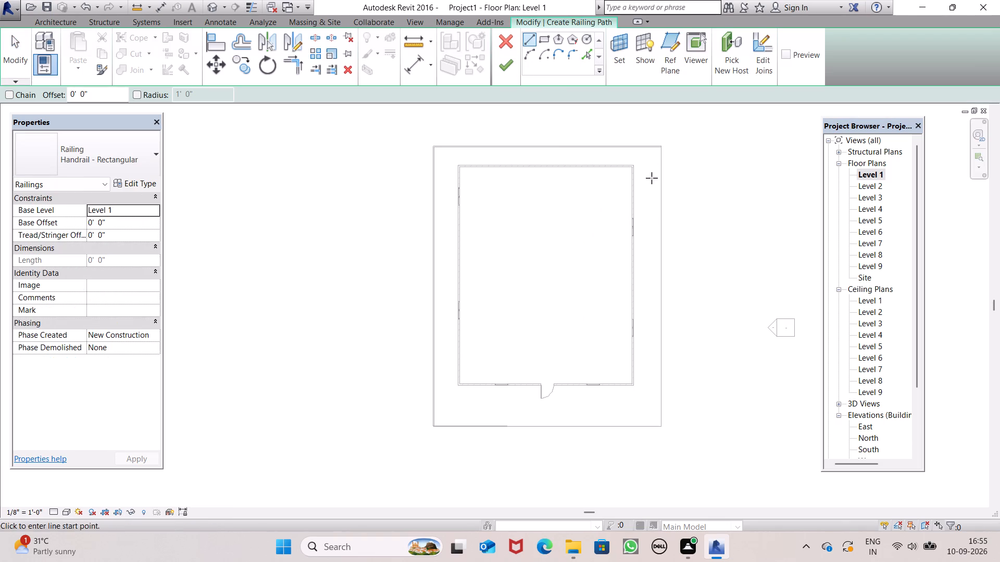
left_click(662, 146)
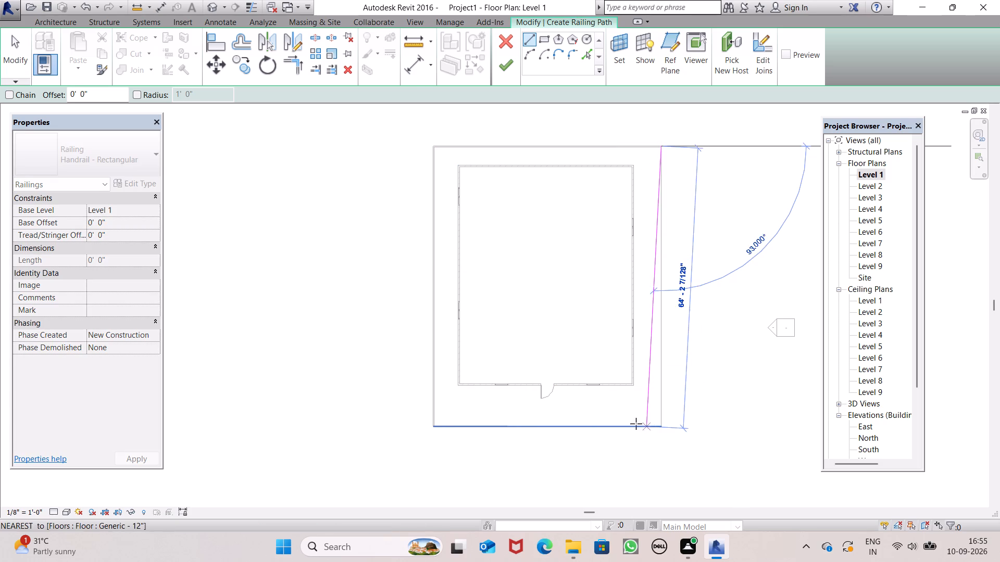
scroll(670, 424, "up", 6)
left_click(646, 427)
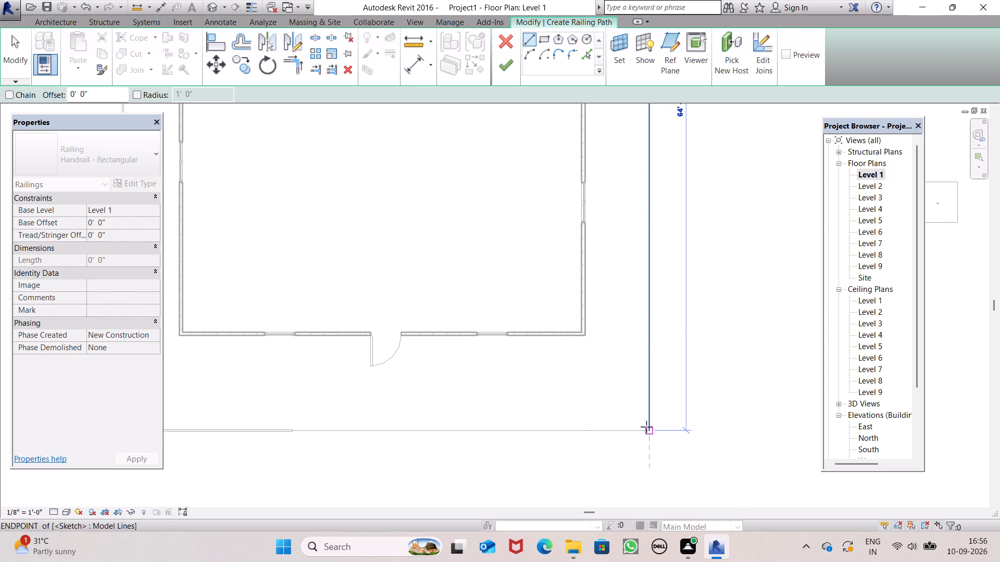
left_click(511, 429)
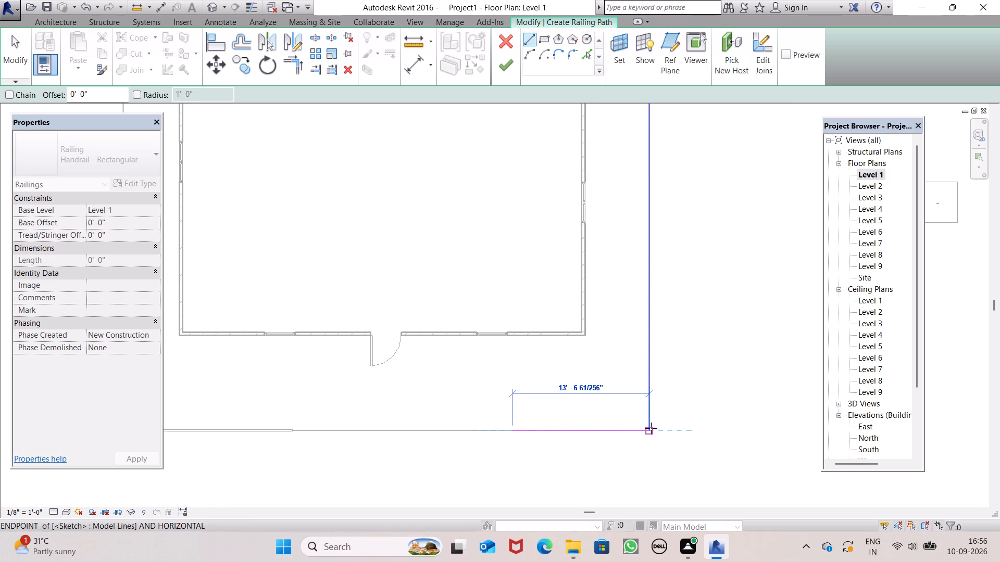
left_click(651, 428)
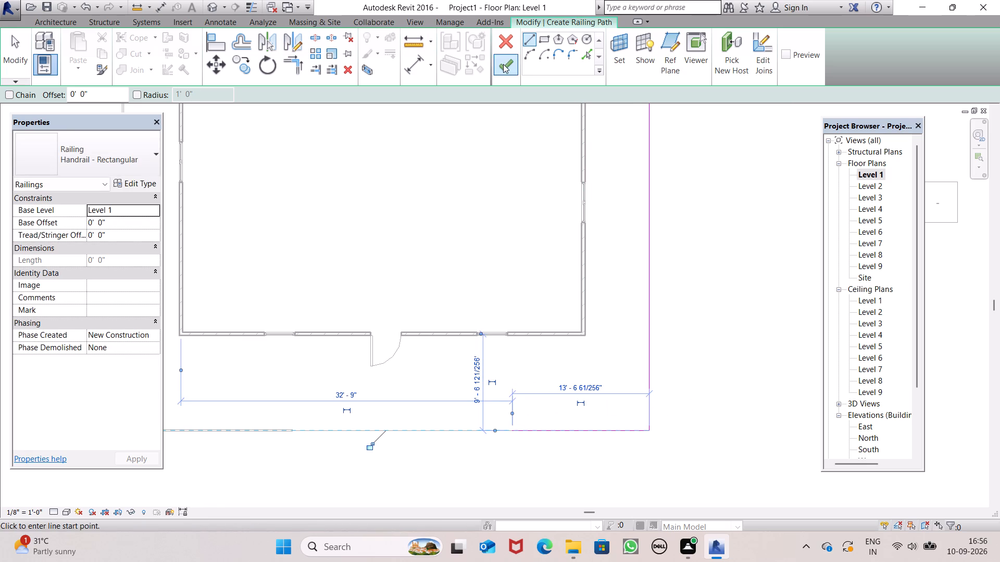
left_click(520, 71)
left_click(512, 63)
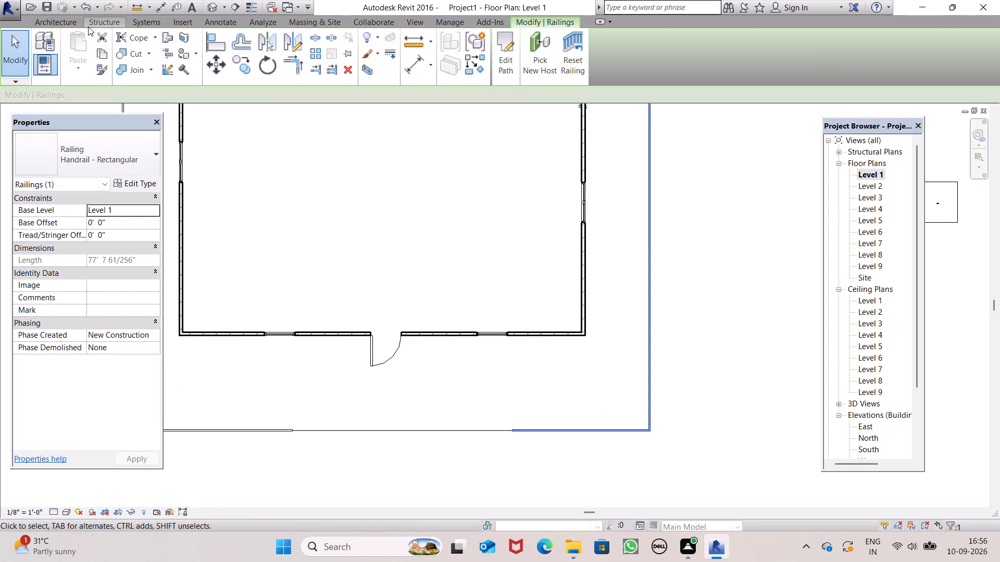
Examine the Level 1 railings and the front entrance gap in the 3D view.
left_click(216, 12)
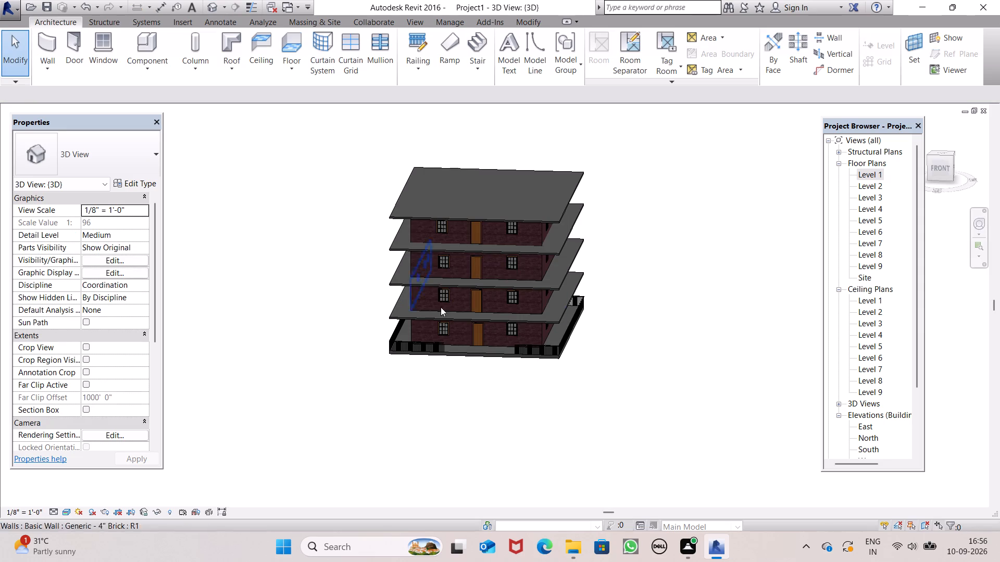
scroll(473, 324, "up", 5)
scroll(531, 395, "up", 6)
scroll(529, 404, "down", 6)
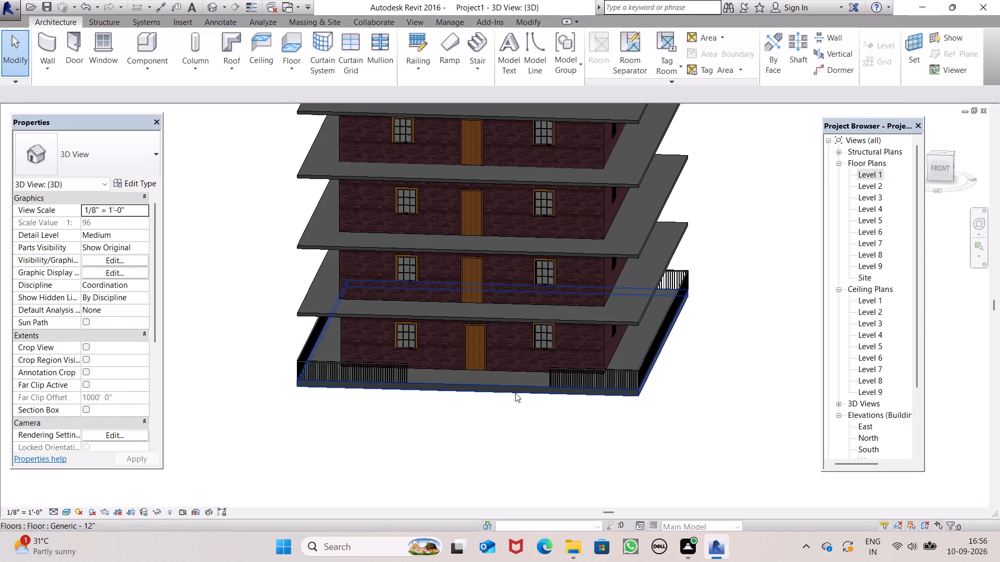
scroll(595, 405, "up", 8)
scroll(592, 403, "down", 8)
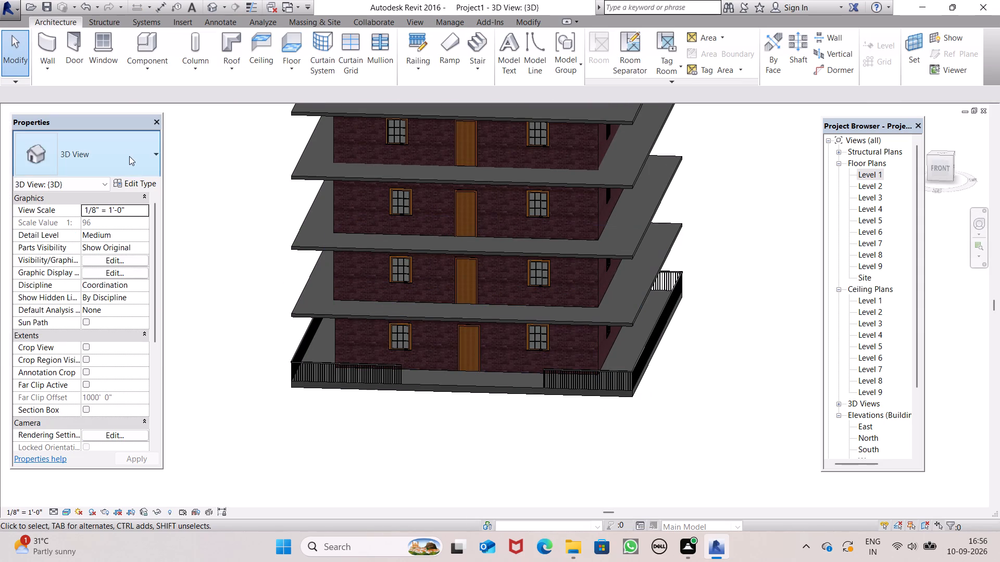
scroll(169, 305, "down", 5)
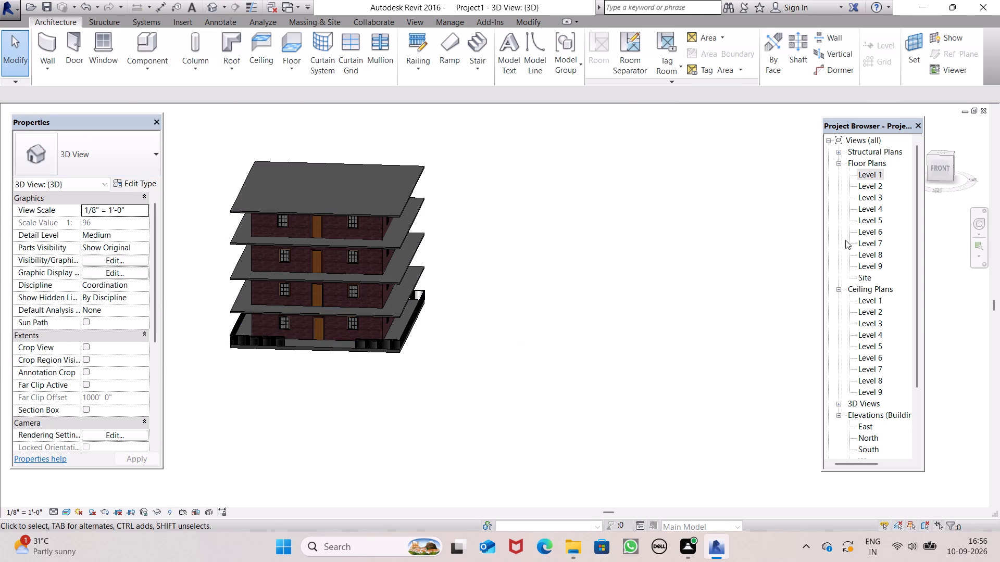
On Level 3, try to create a handrail railing from front-edge lines about 20' 6" and 13' long and a 52' back-edge line, choosing to continue sketching.
double_click(882, 198)
double_click(874, 198)
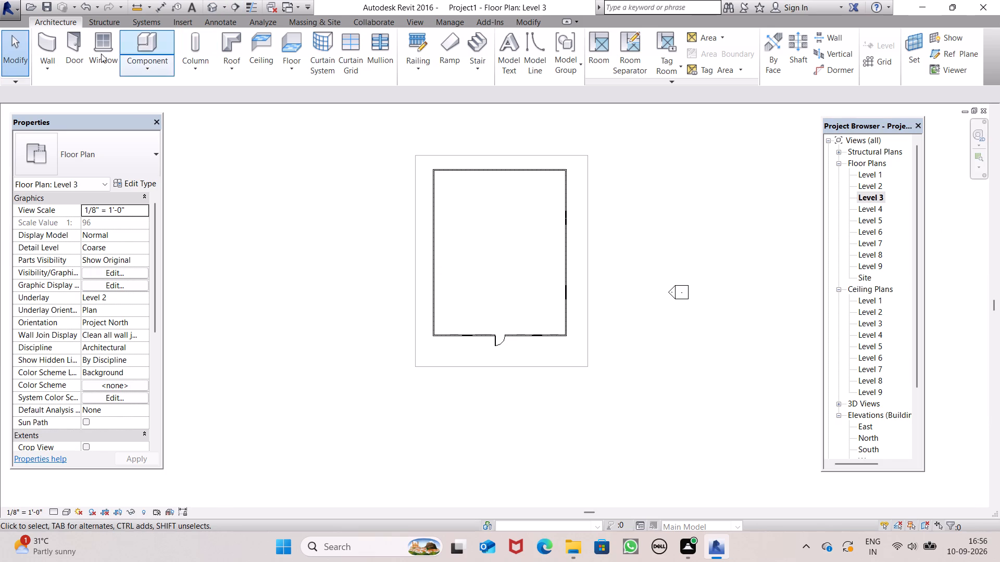
left_click(430, 48)
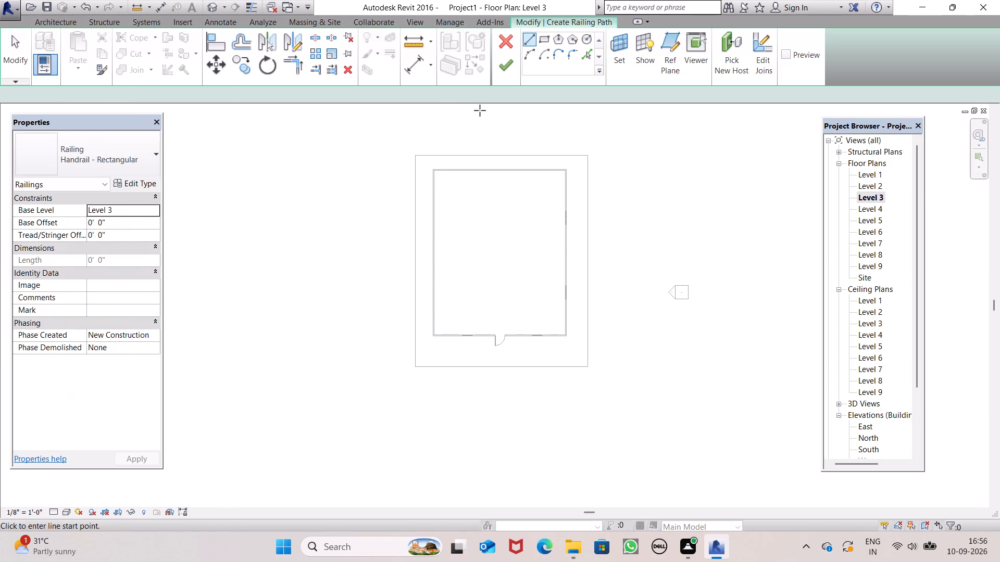
left_click(527, 41)
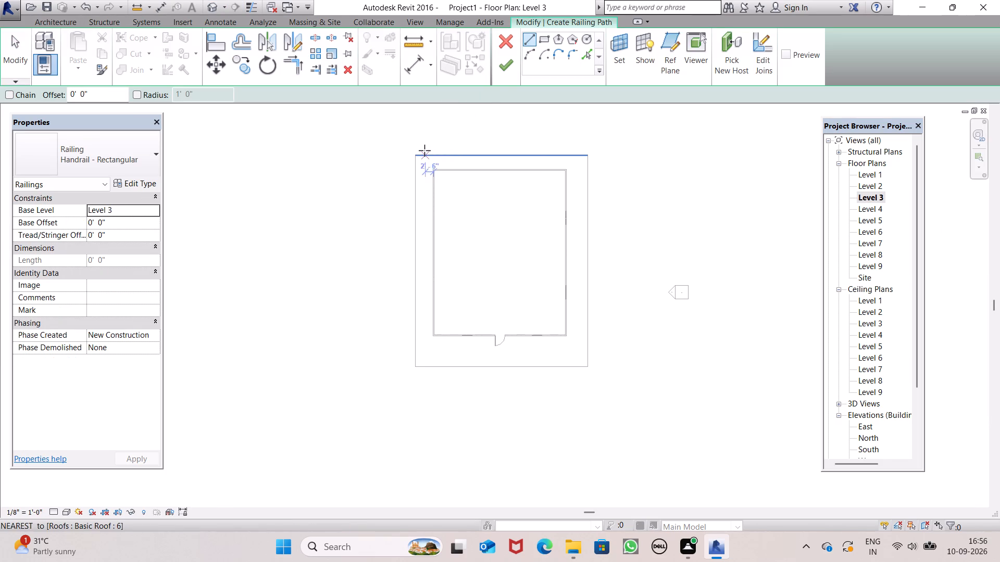
left_click(416, 150)
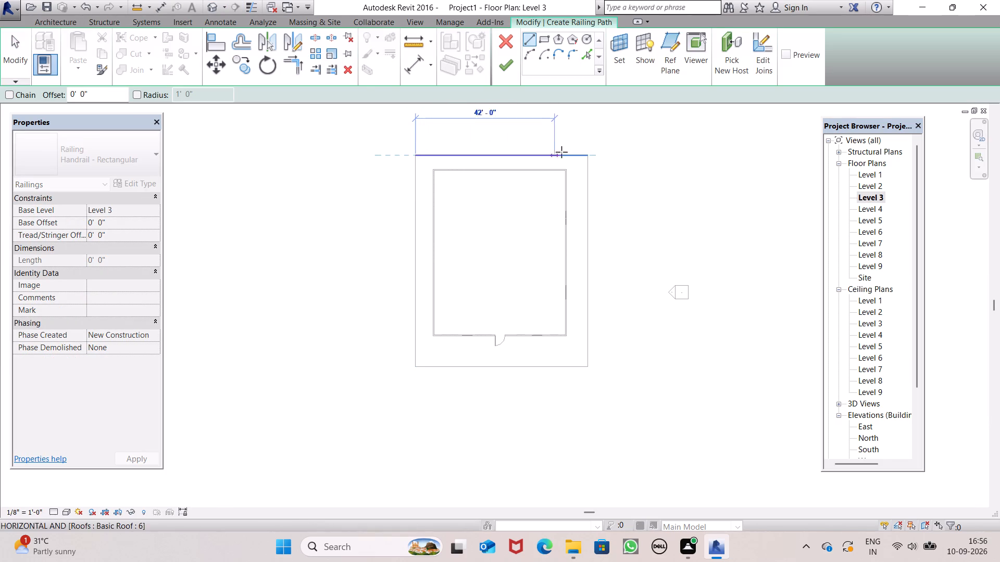
key("Escape")
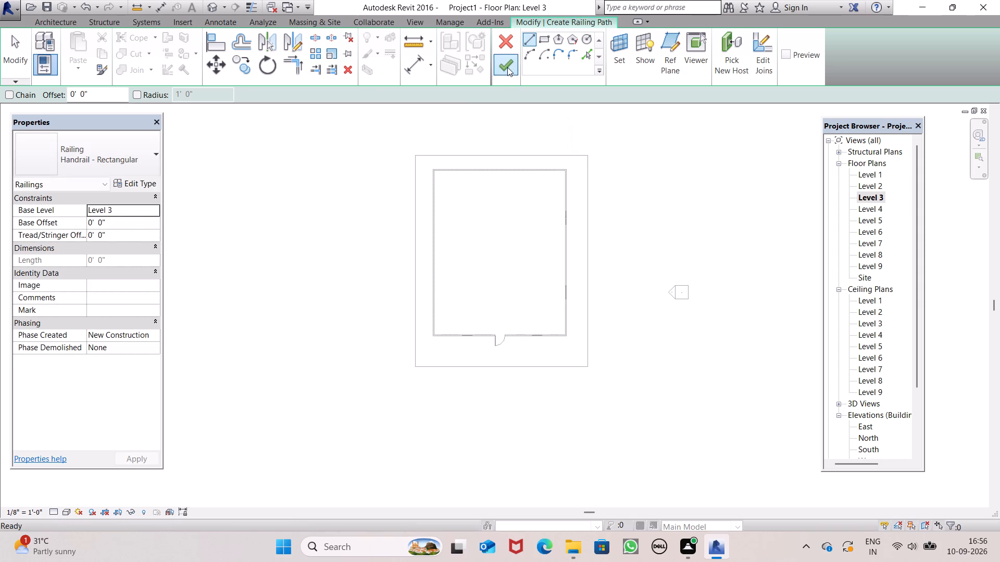
left_click(531, 42)
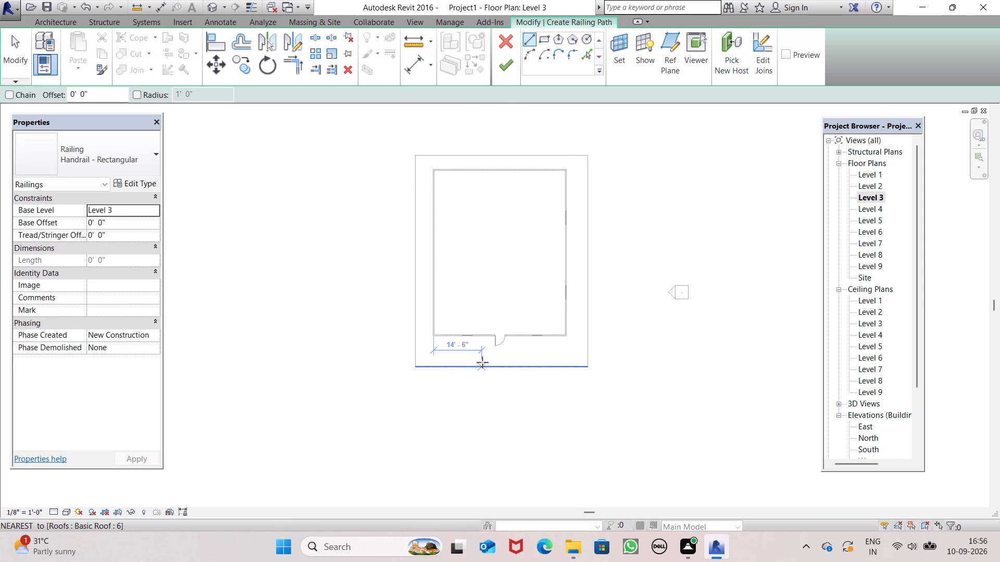
left_click_drag(483, 362, 470, 362)
left_click_drag(419, 365, 419, 338)
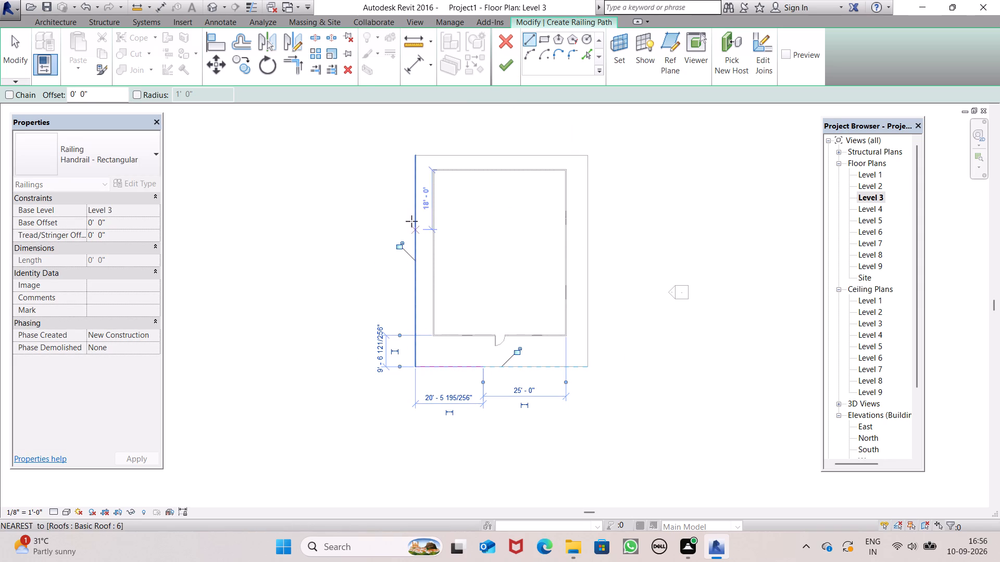
left_click(417, 155)
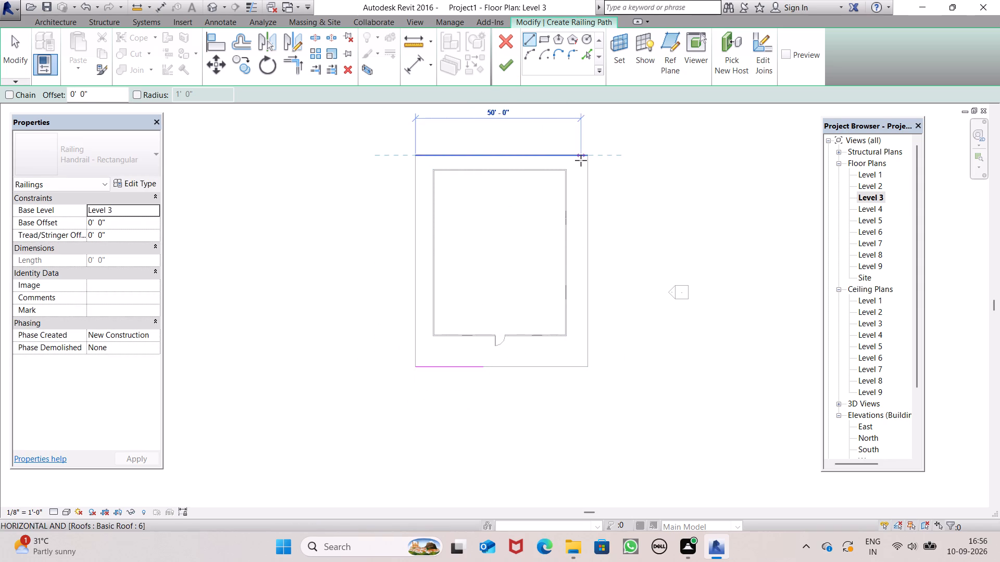
left_click(585, 160)
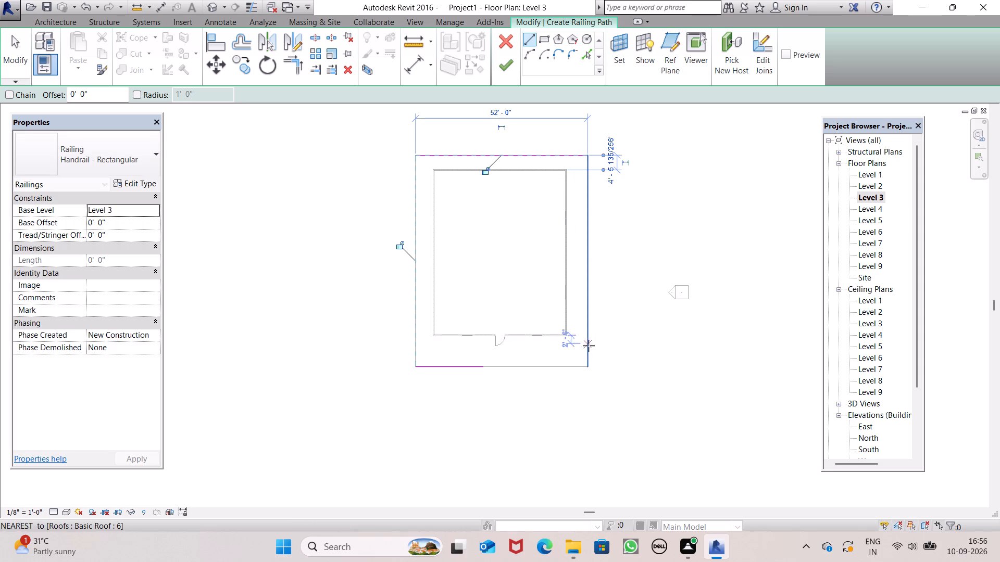
left_click(589, 366)
left_click(544, 365)
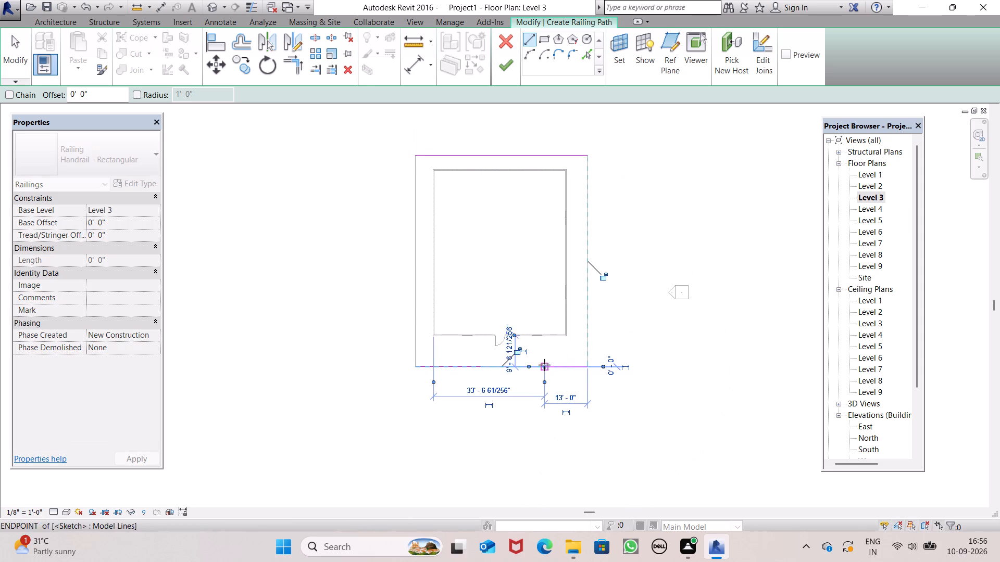
left_click(512, 68)
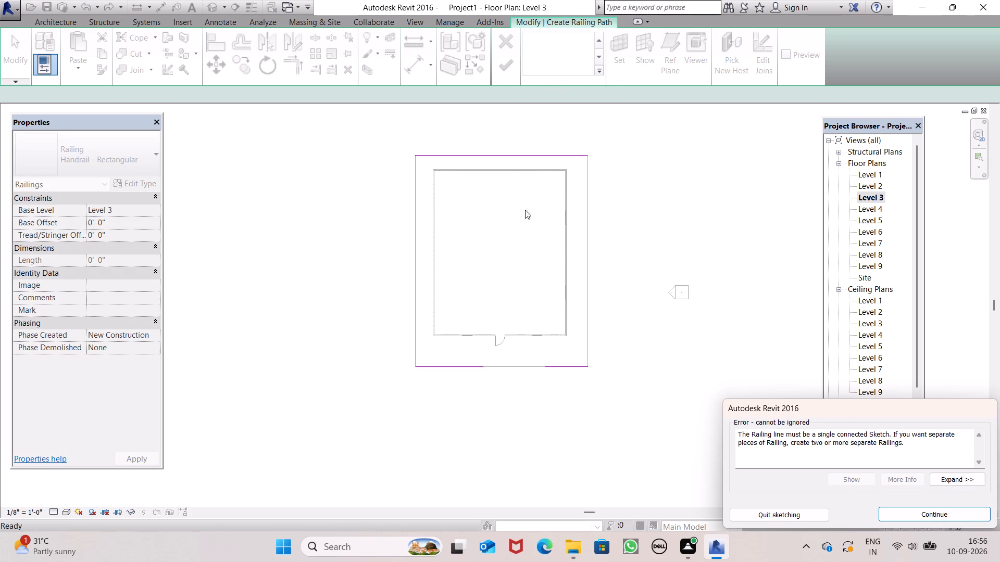
left_click(958, 516)
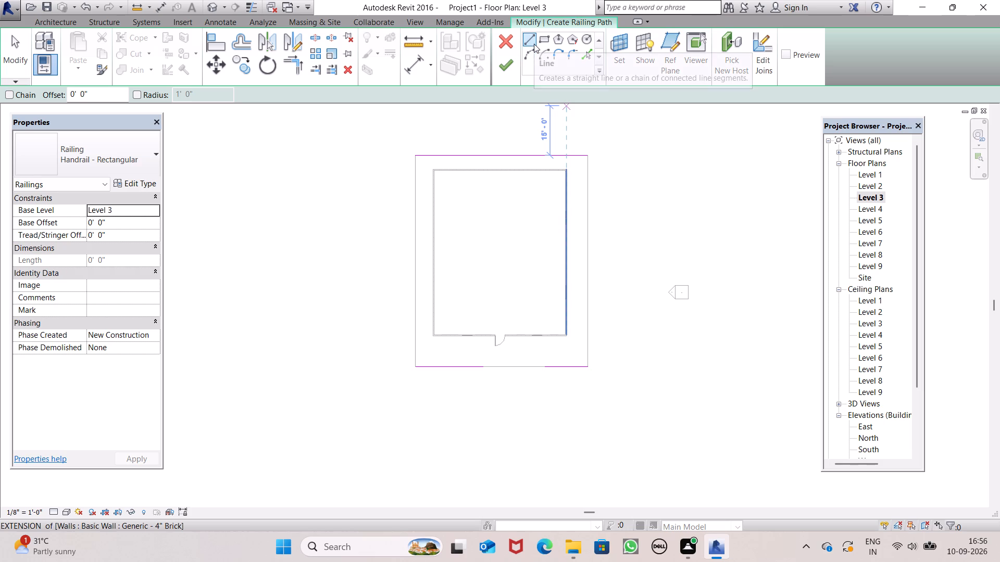
Connect the Level 3 path with lines along the west and east edges, finish the railing, and check it in 3D.
left_click(534, 43)
left_click(419, 156)
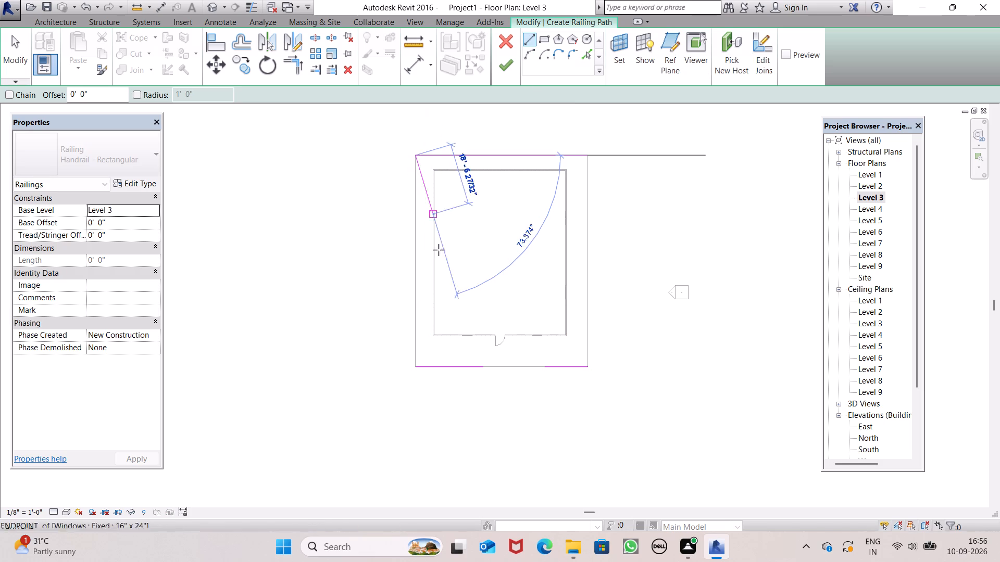
left_click(414, 366)
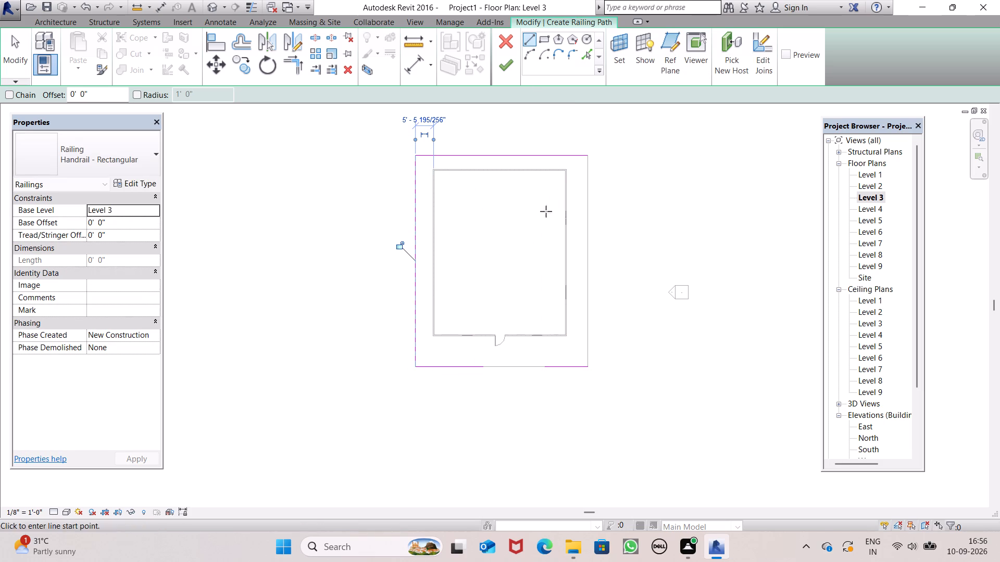
left_click(584, 156)
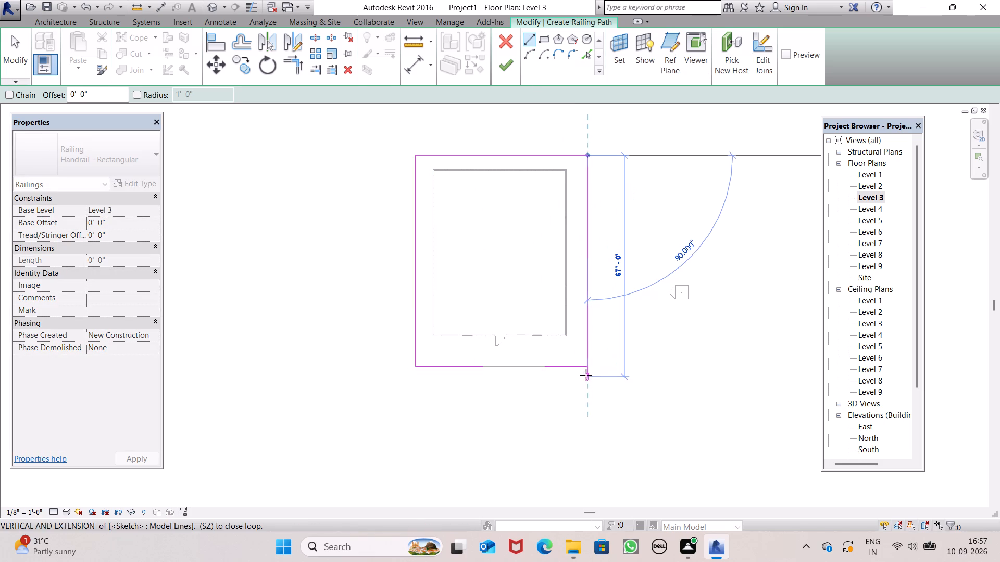
left_click(589, 364)
left_click(508, 67)
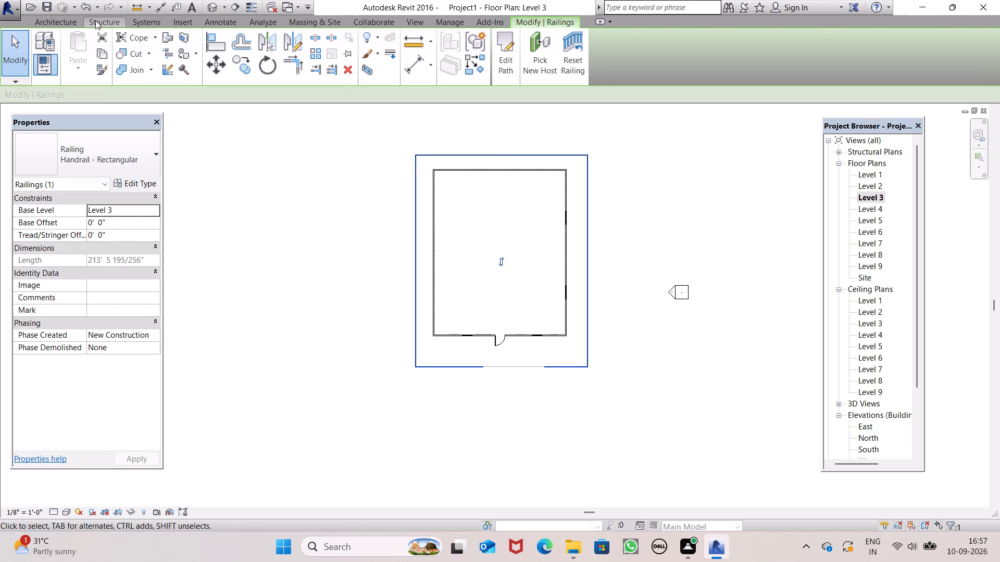
left_click(78, 20)
left_click(217, 7)
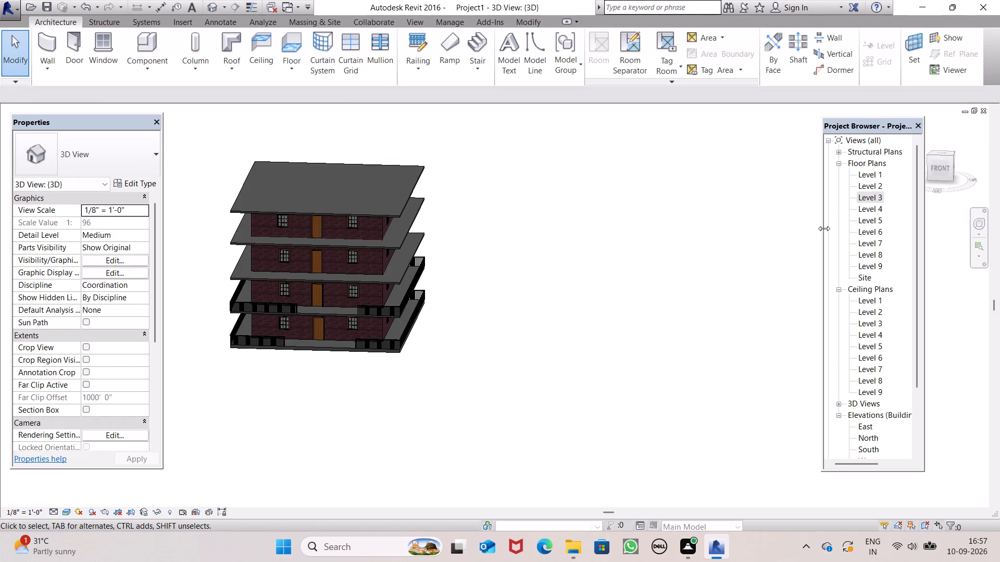
On Level 5, start a handrail railing path about 17' 6" along the front edge's west end, 64' along the west edge and 52' along the back.
double_click(867, 220)
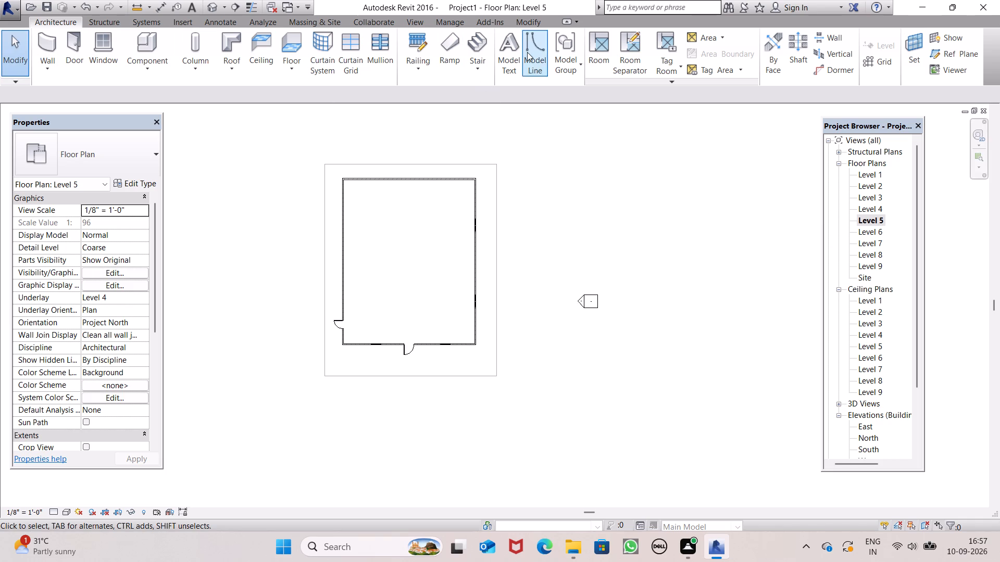
left_click(413, 38)
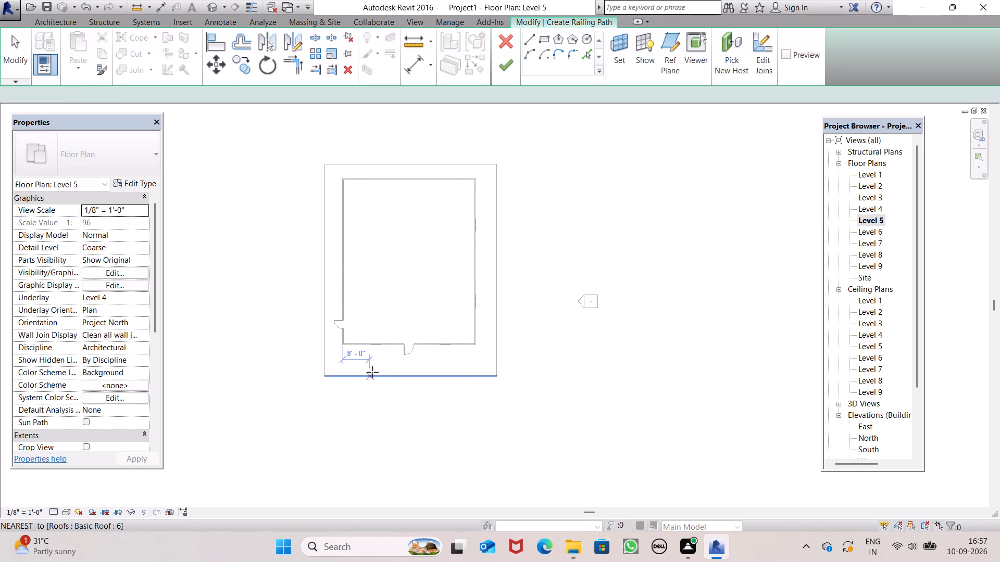
left_click(383, 376)
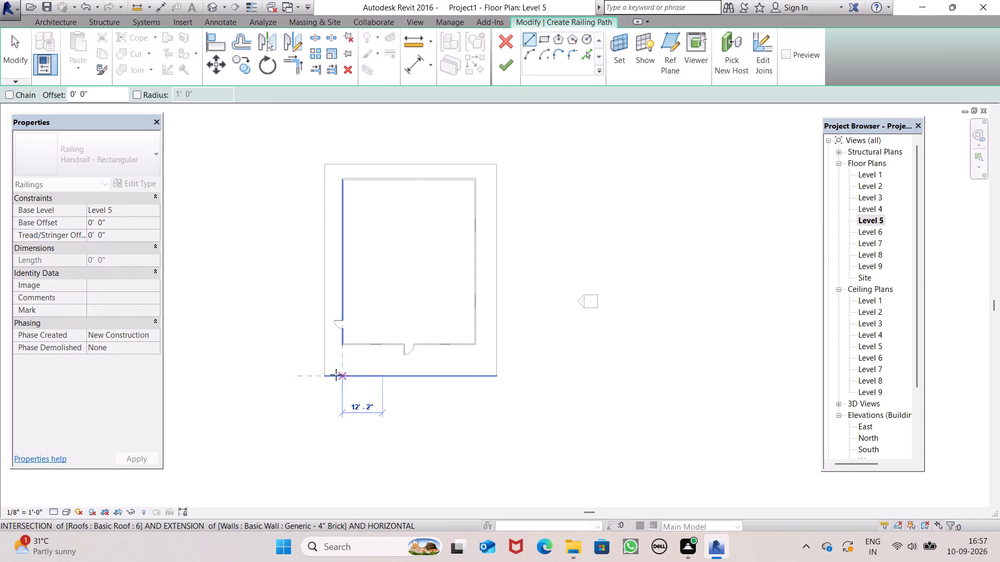
left_click_drag(328, 376, 328, 371)
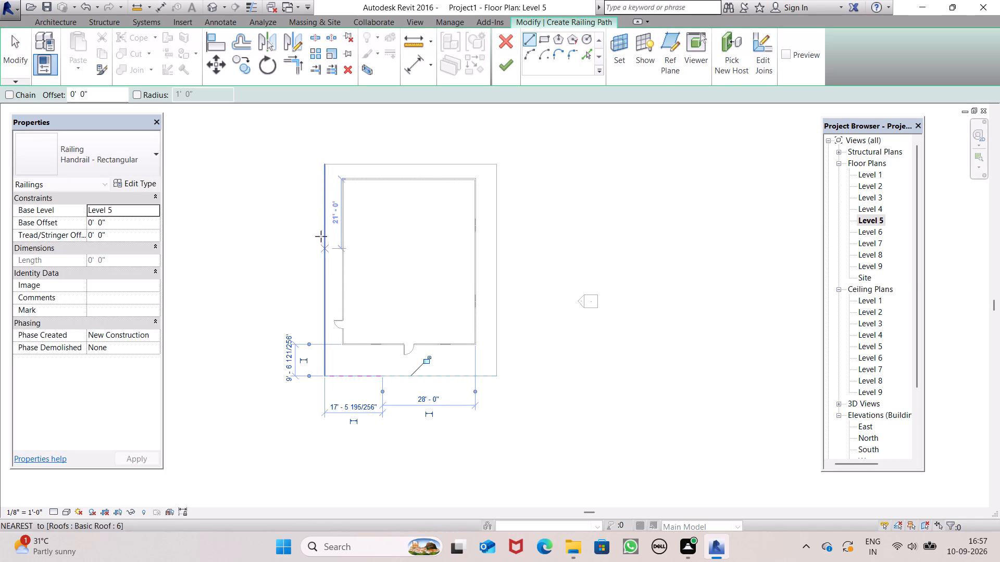
left_click(321, 164)
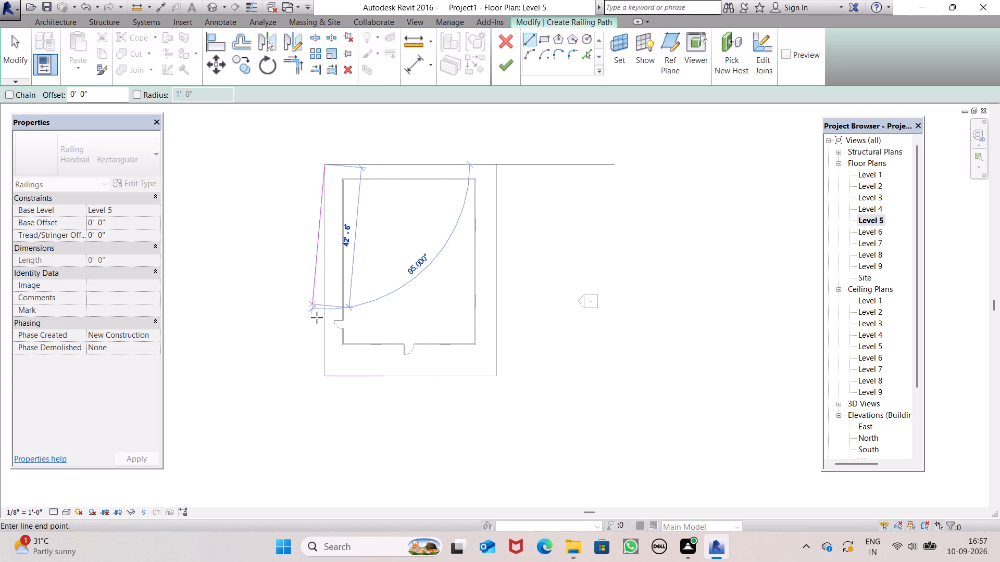
left_click(329, 376)
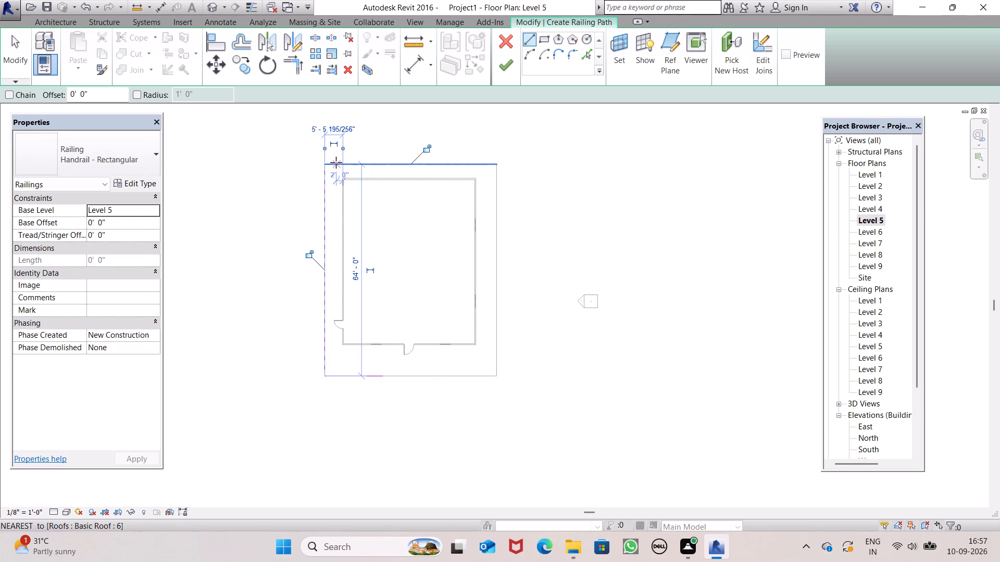
left_click(329, 162)
left_click(497, 163)
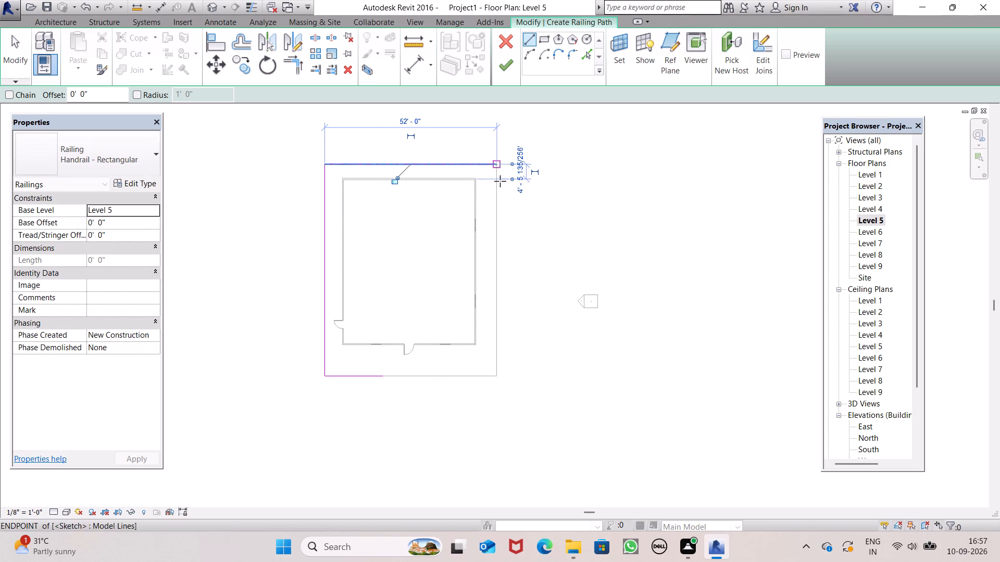
Add a 13' front-edge line at the southeast corner, close the east edge of the Level 5 path, and finish the railing.
left_click(497, 374)
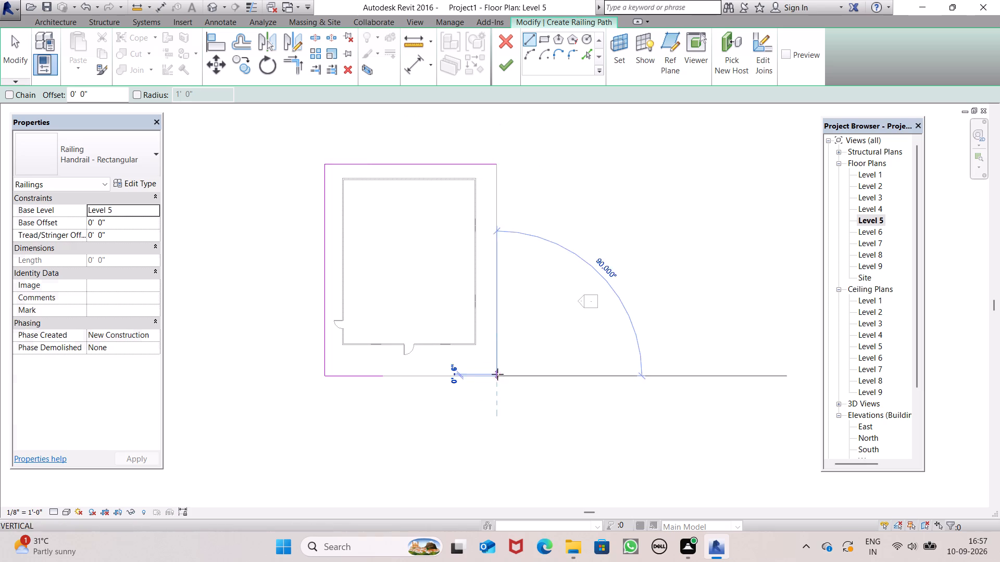
left_click(454, 374)
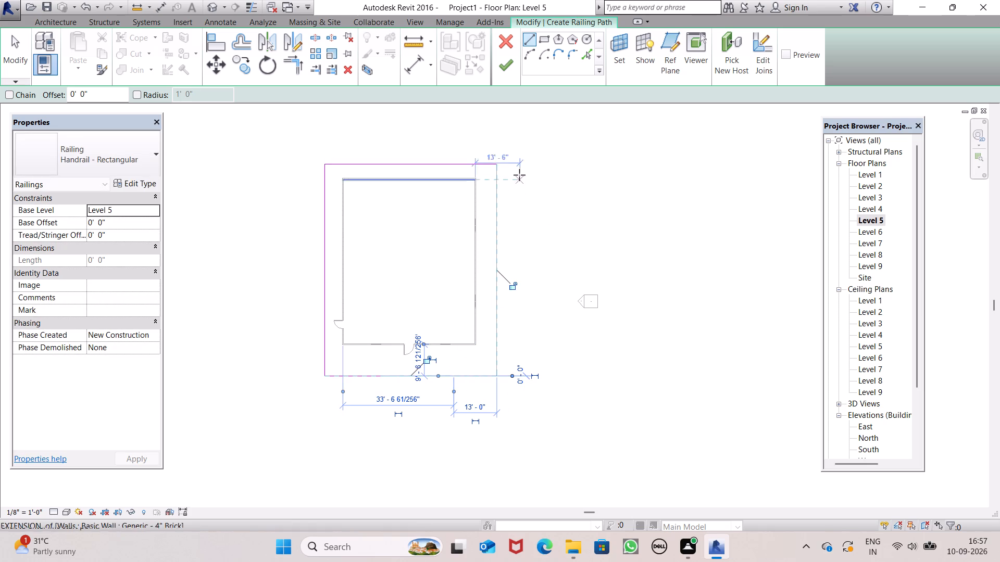
left_click(496, 163)
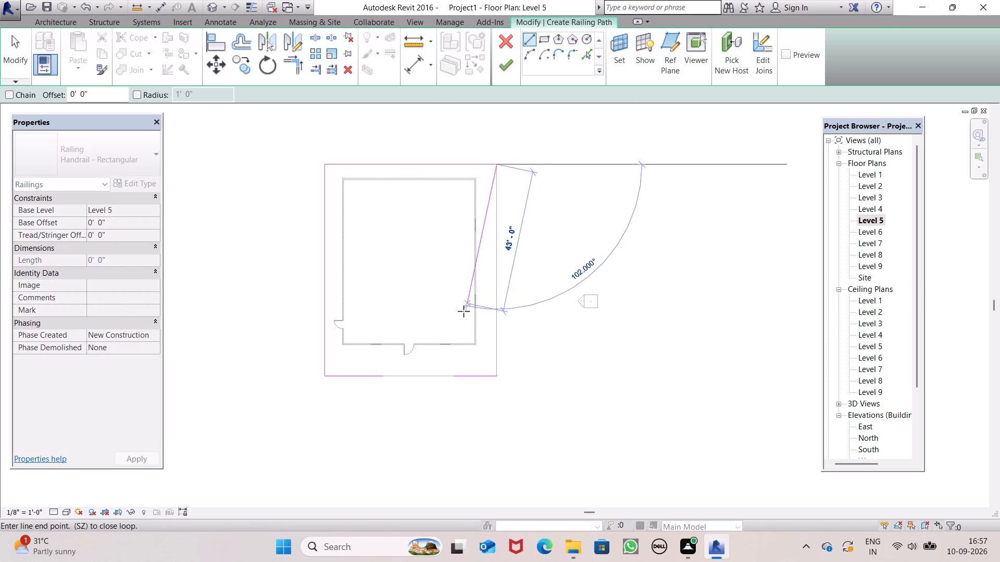
left_click(499, 371)
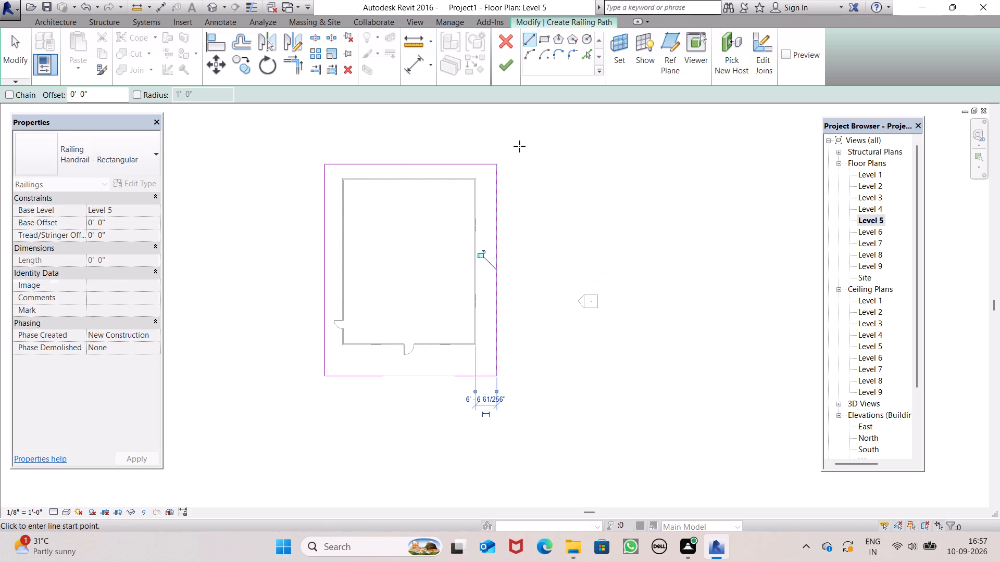
left_click(517, 61)
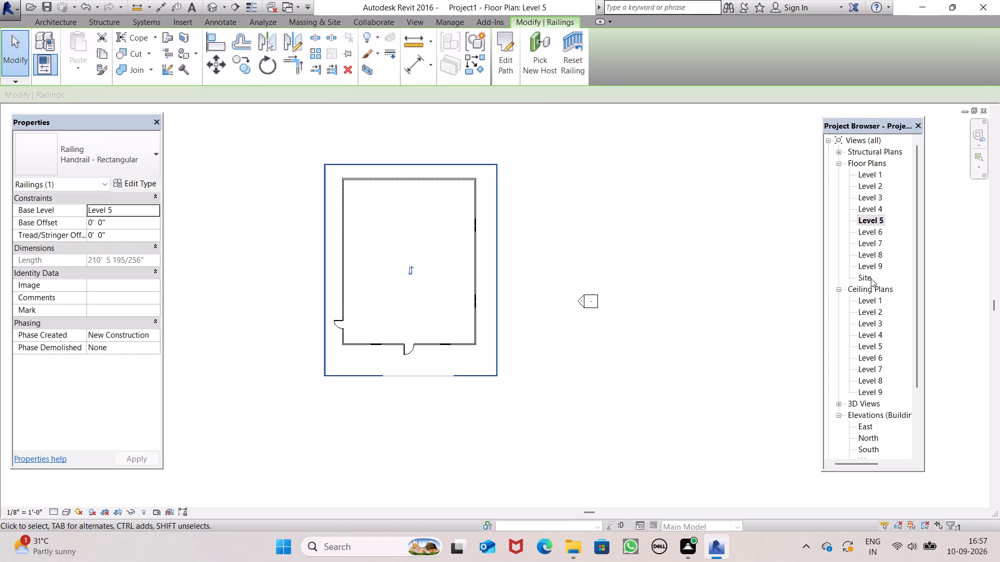
On Level 7, start a handrail railing path about 17' 6" along the front edge's west end and 64' along the west edge.
double_click(873, 246)
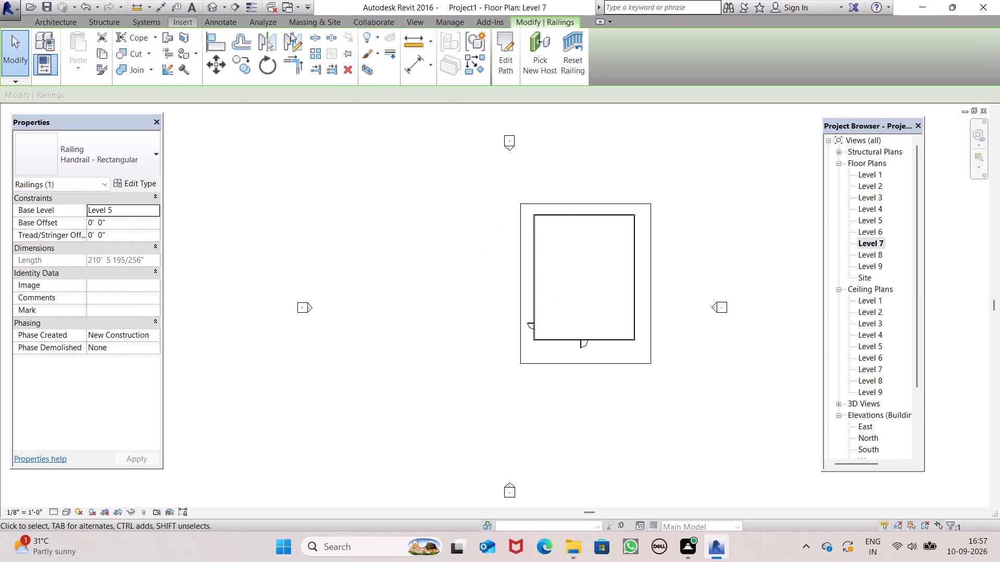
left_click(528, 19)
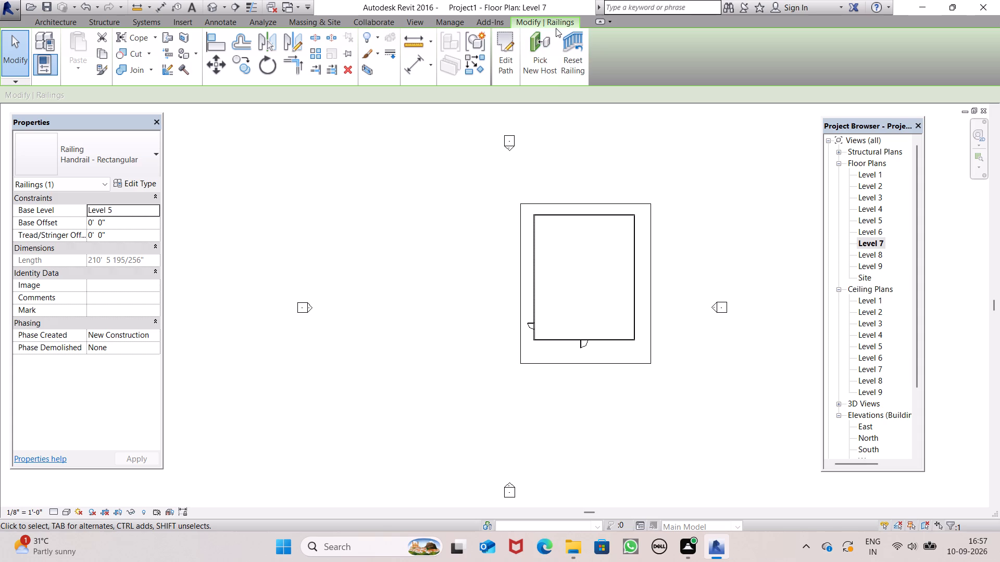
double_click(559, 21)
left_click(524, 23)
left_click(529, 21)
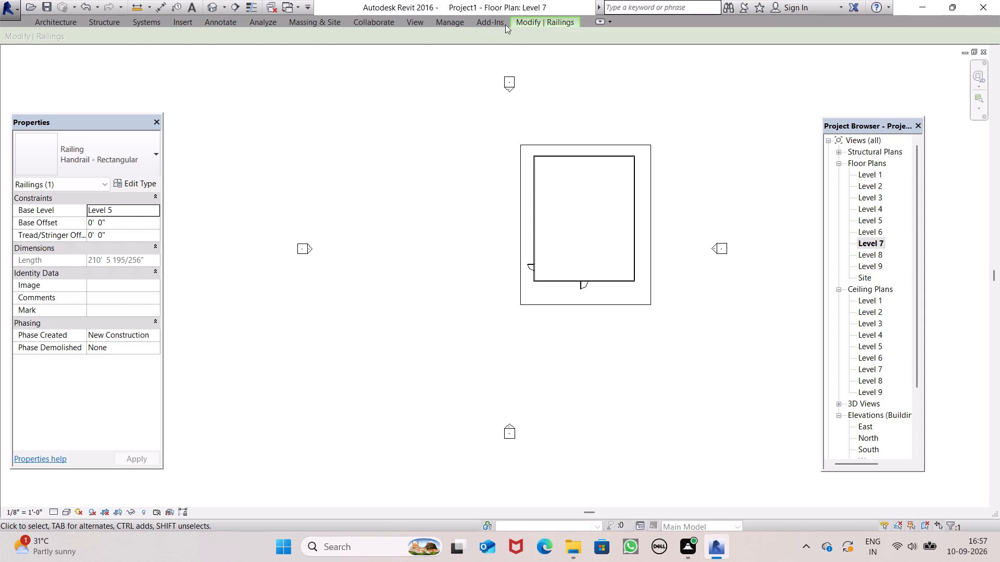
left_click(66, 17)
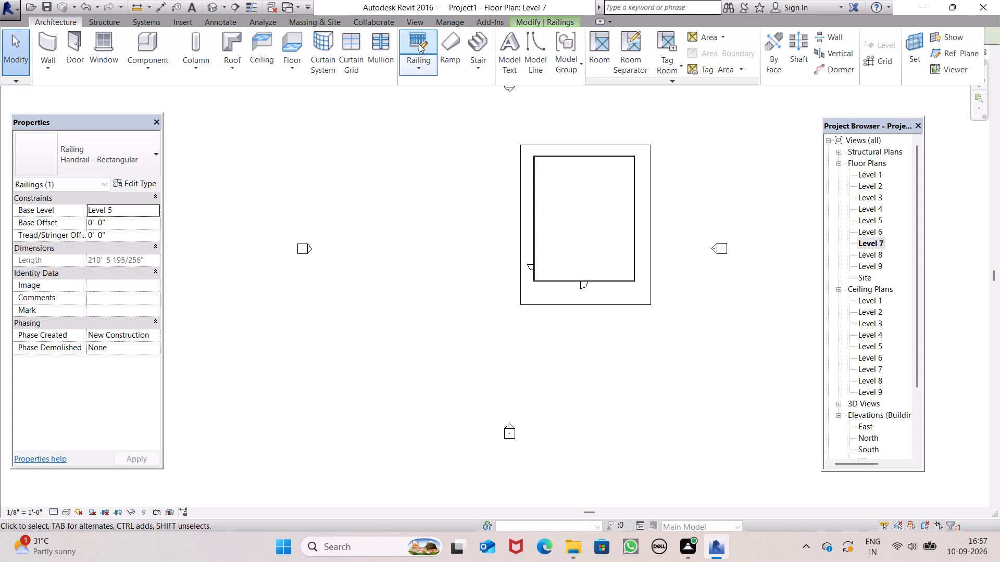
left_click_drag(419, 44, 421, 49)
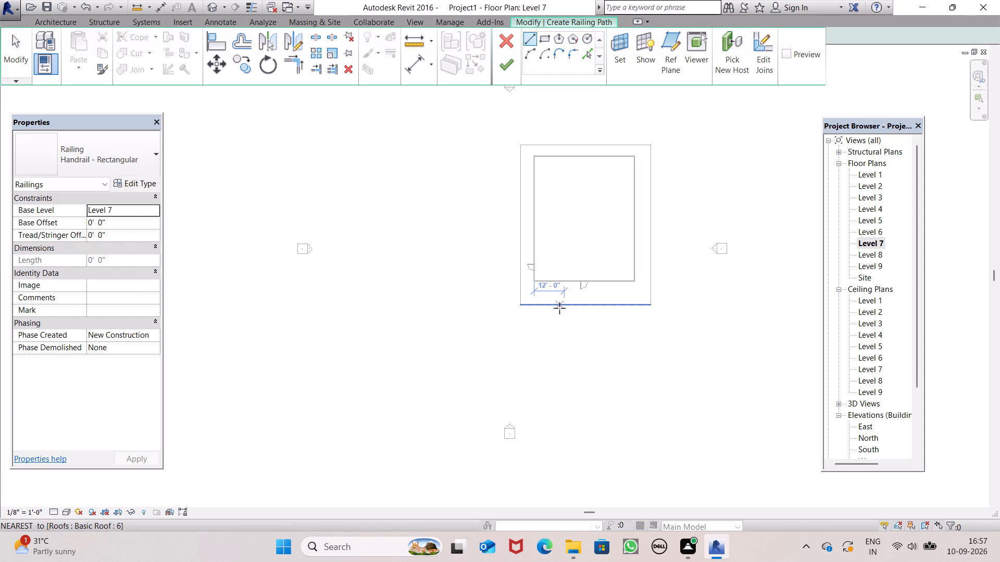
left_click_drag(559, 308, 541, 308)
left_click(519, 304)
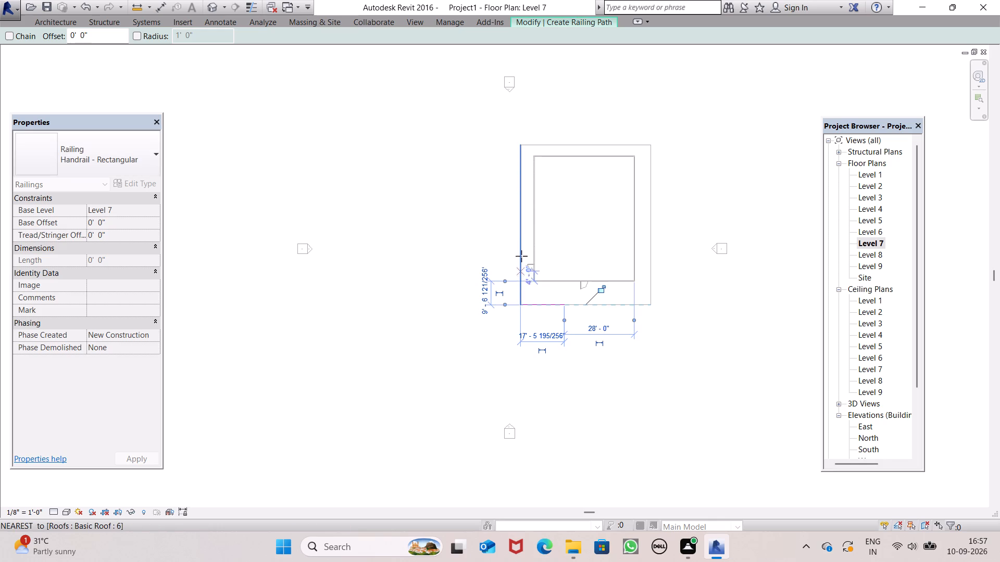
left_click_drag(523, 300, 521, 290)
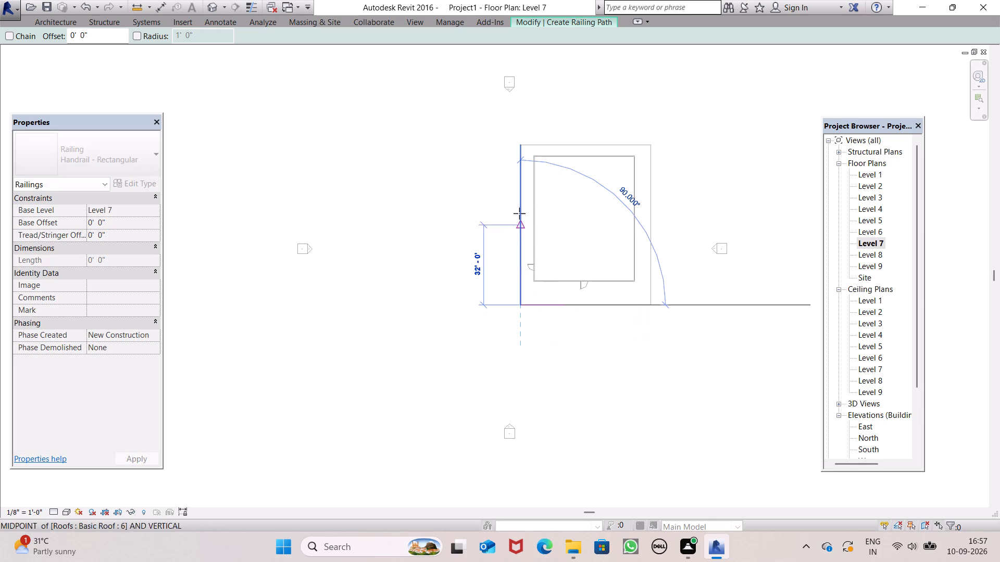
left_click(522, 148)
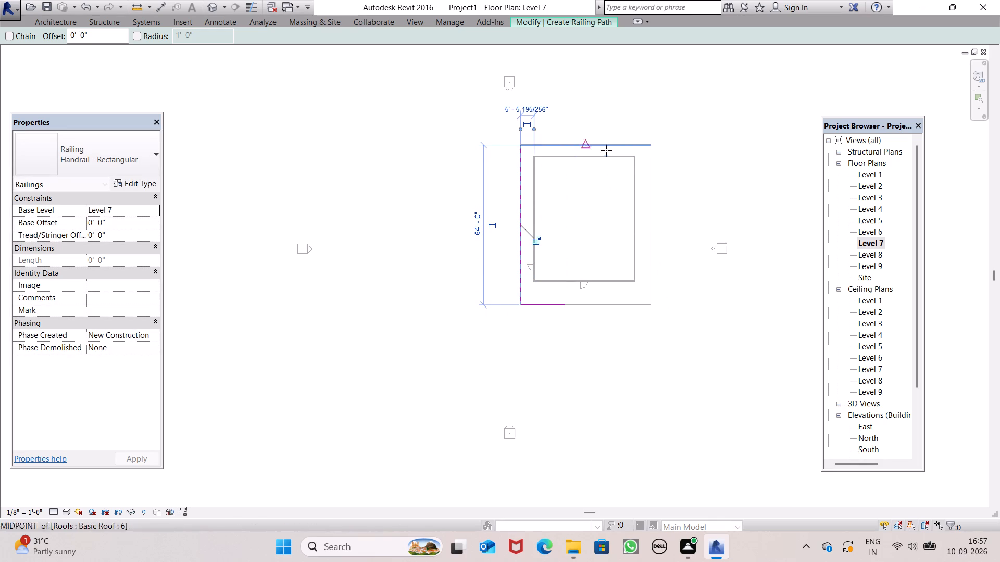
Extend the Level 7 railing path 52' along the back edge and 64' along the east edge.
left_click(650, 145)
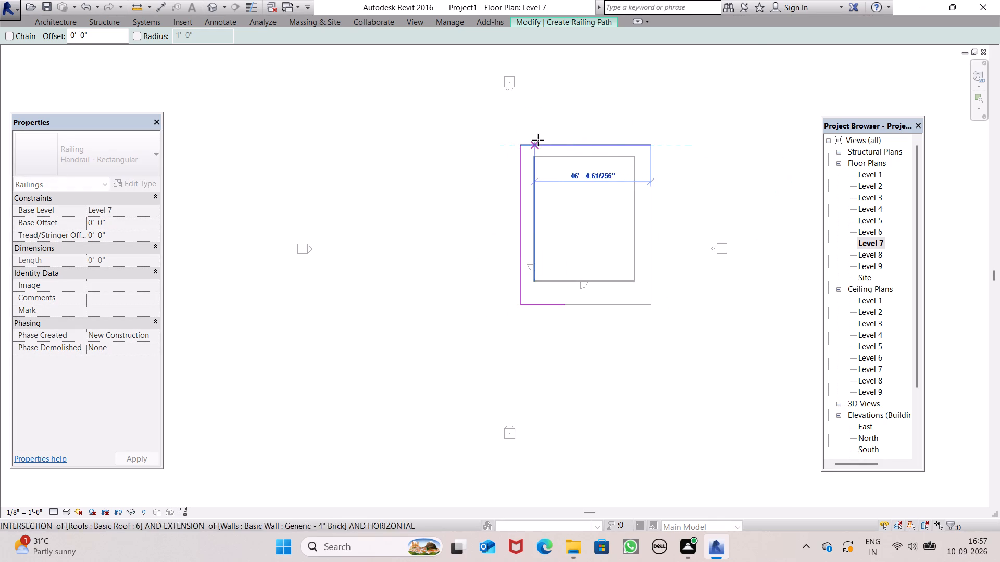
left_click(523, 142)
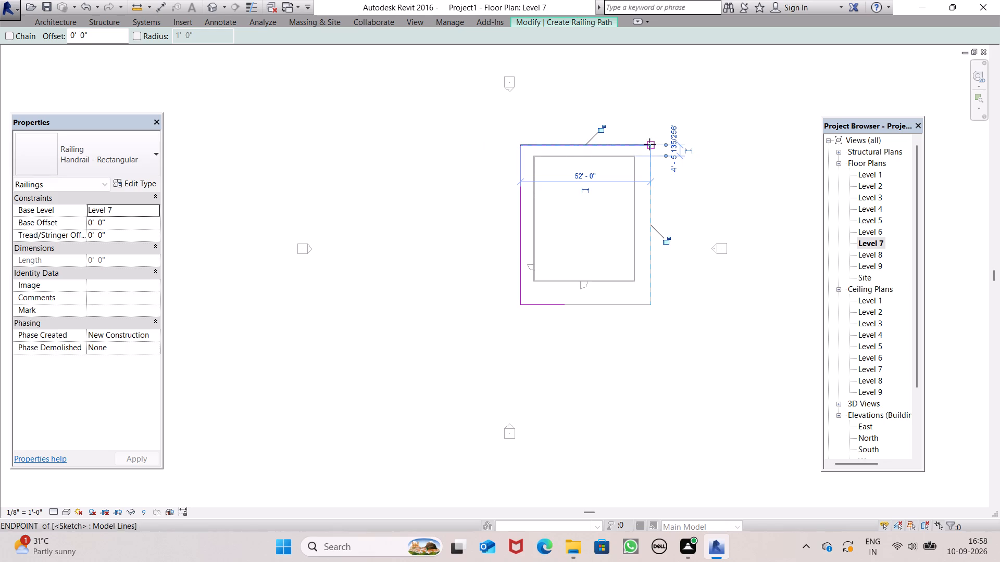
left_click(649, 144)
left_click(651, 303)
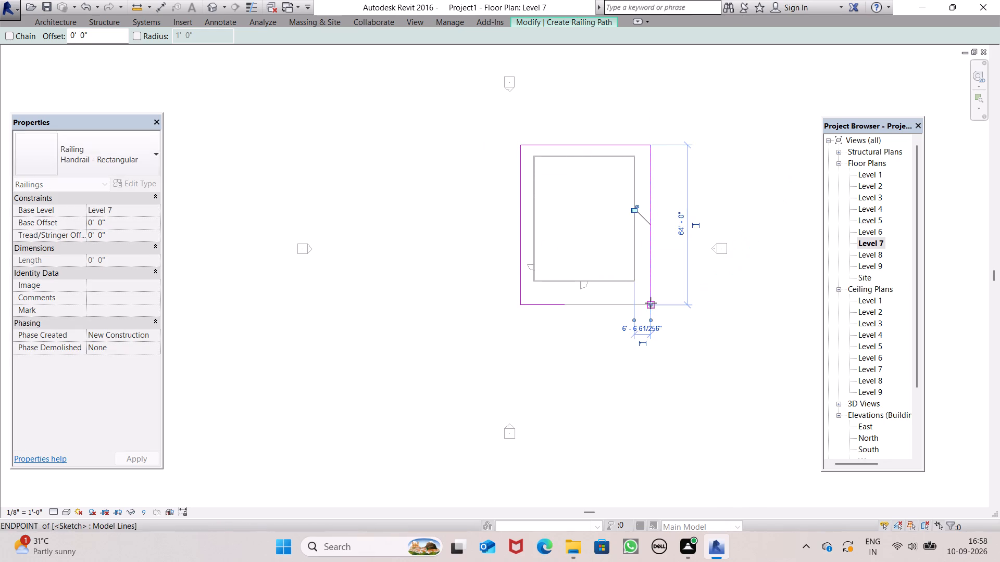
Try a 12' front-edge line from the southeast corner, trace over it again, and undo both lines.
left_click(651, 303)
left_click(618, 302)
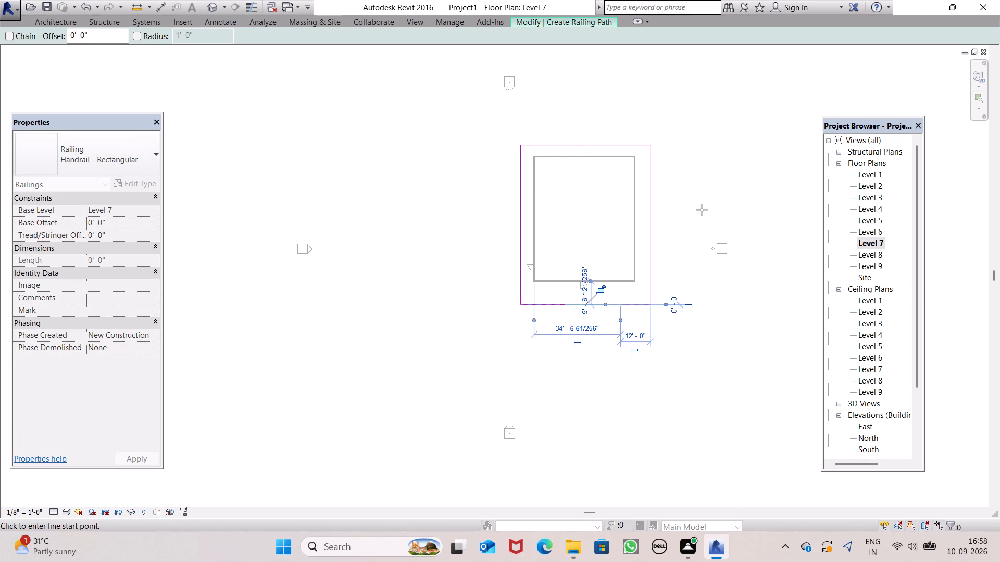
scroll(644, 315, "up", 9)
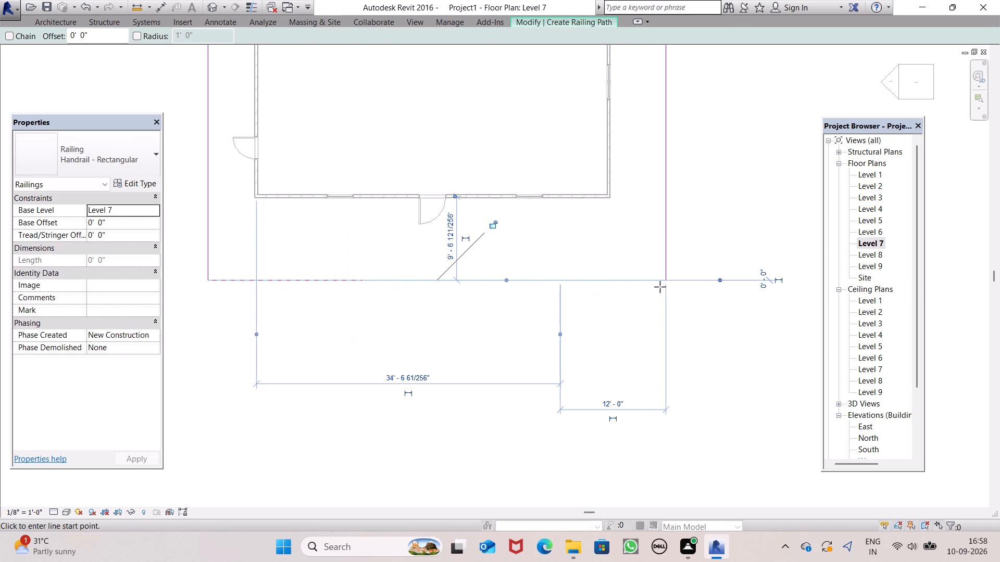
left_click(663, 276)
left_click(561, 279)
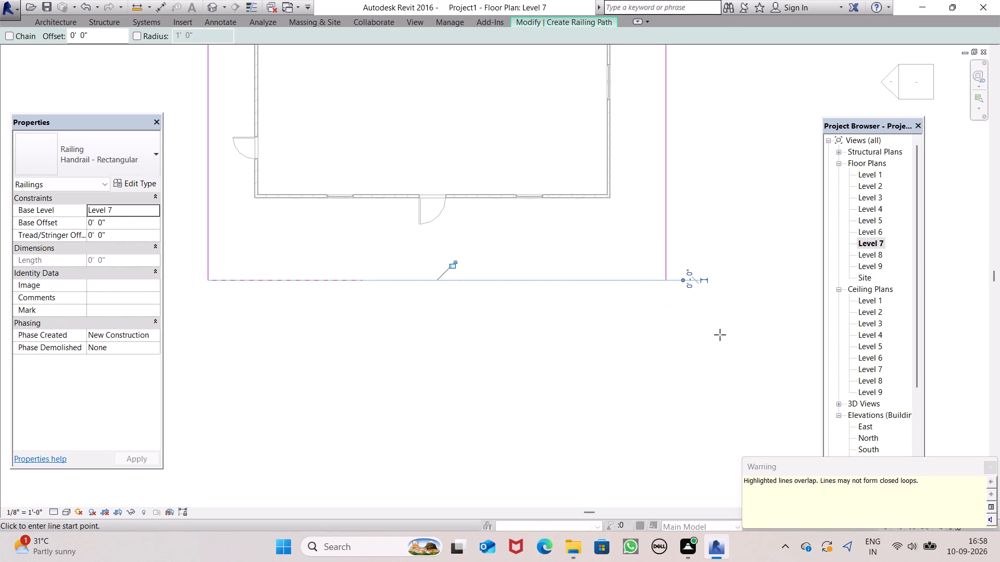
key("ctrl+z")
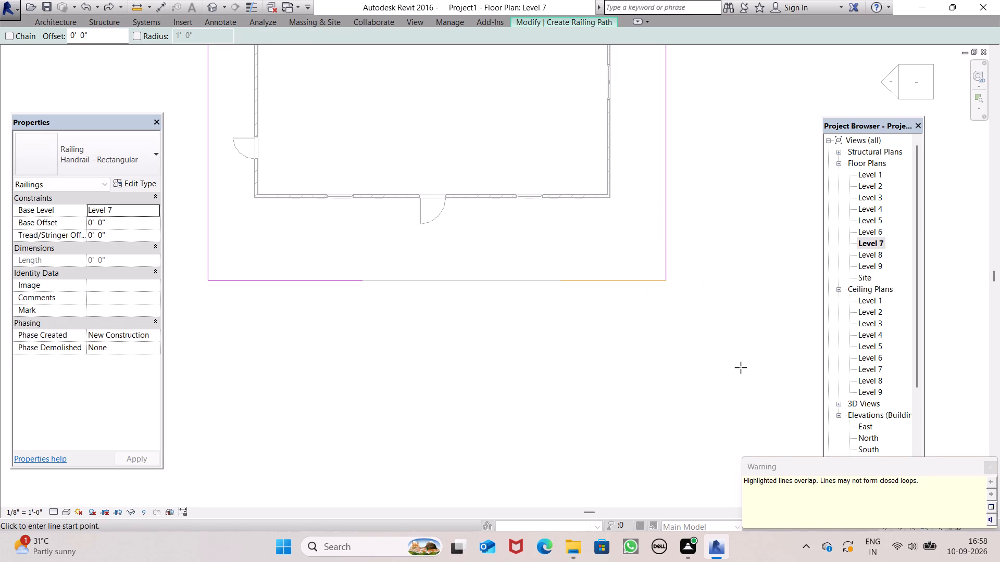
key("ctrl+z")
Draw a 7' 6" front-edge line from the southeast corner, finish the Level 7 railing, and check it in 3D.
scroll(639, 296, "up", 5)
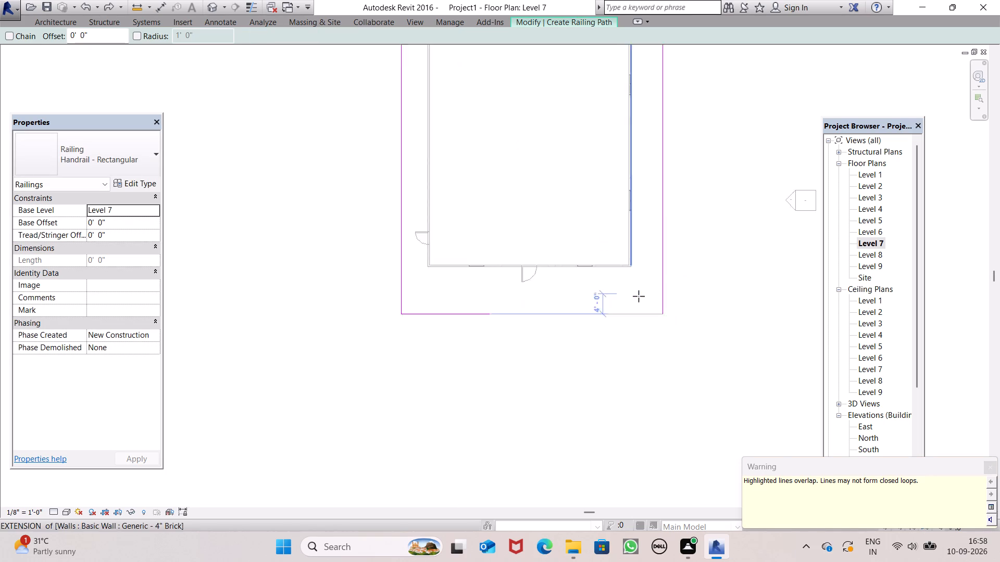
scroll(639, 296, "up", 2)
scroll(678, 326, "up", 8)
left_click(656, 302)
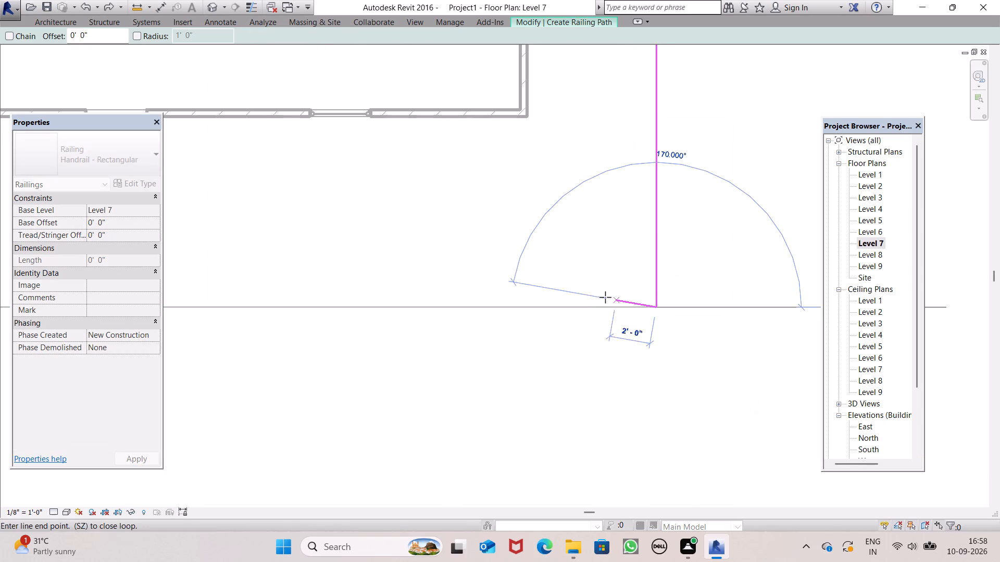
left_click(507, 304)
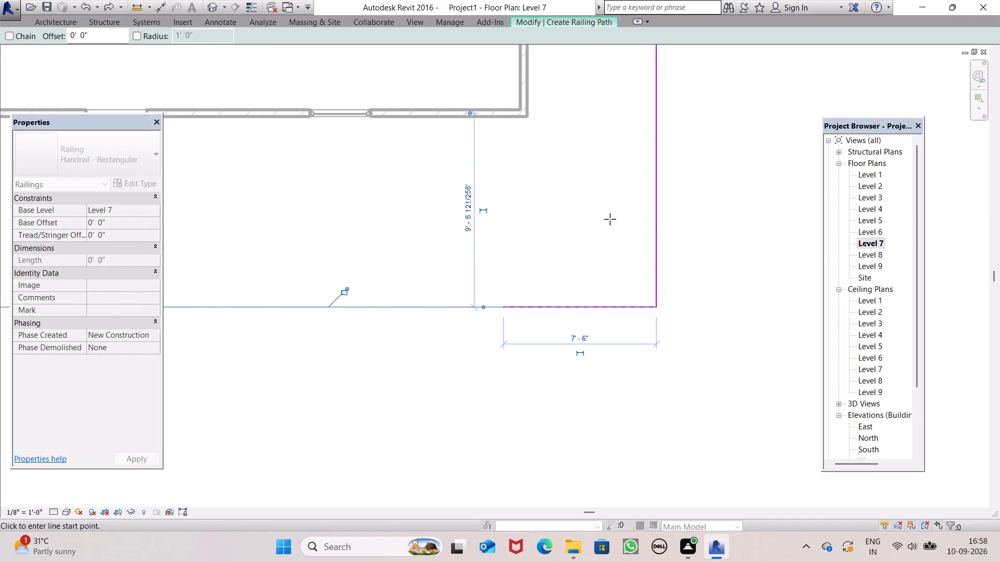
scroll(348, 154, "down", 6)
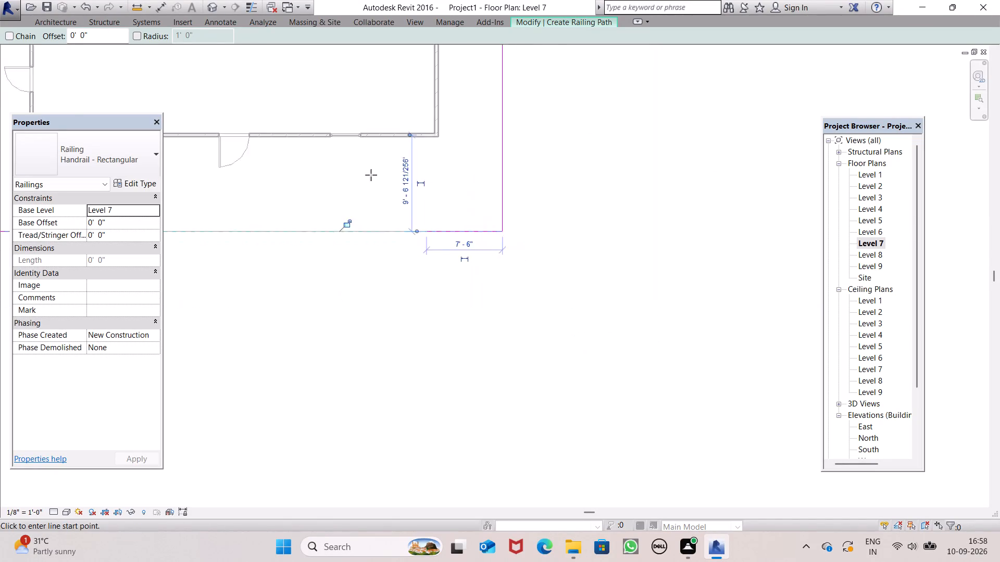
scroll(503, 216, "down", 5)
left_click(568, 17)
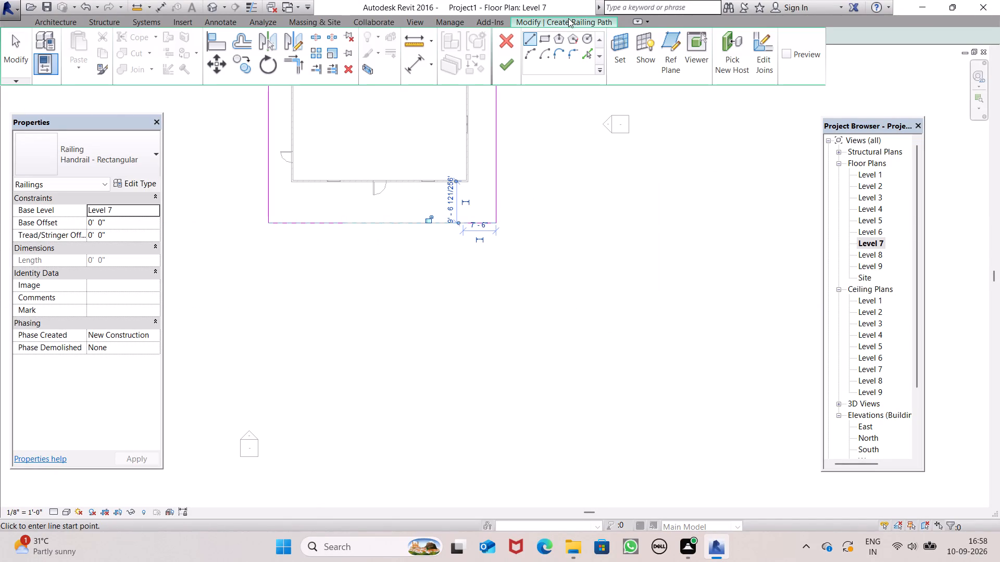
left_click(505, 69)
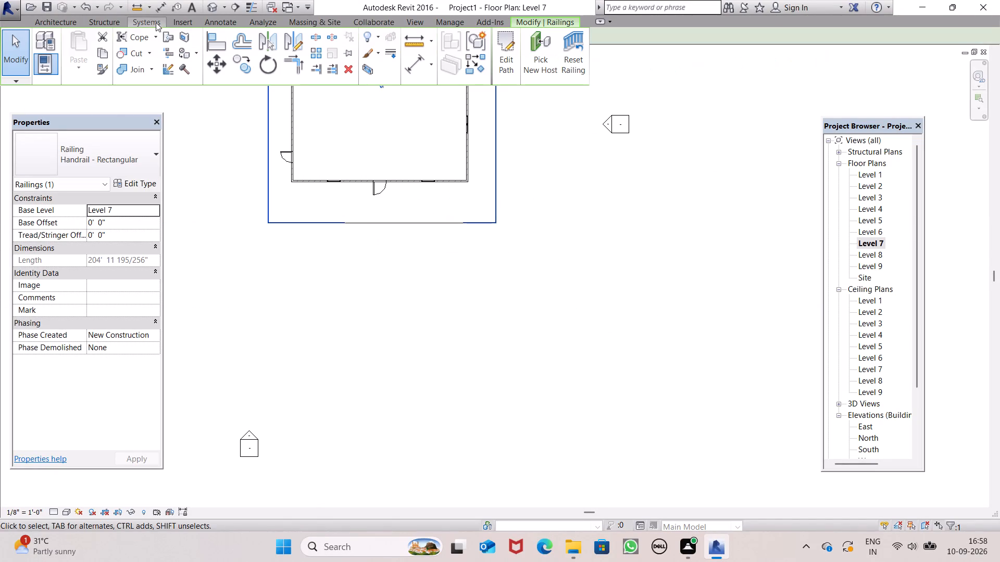
left_click(203, 5)
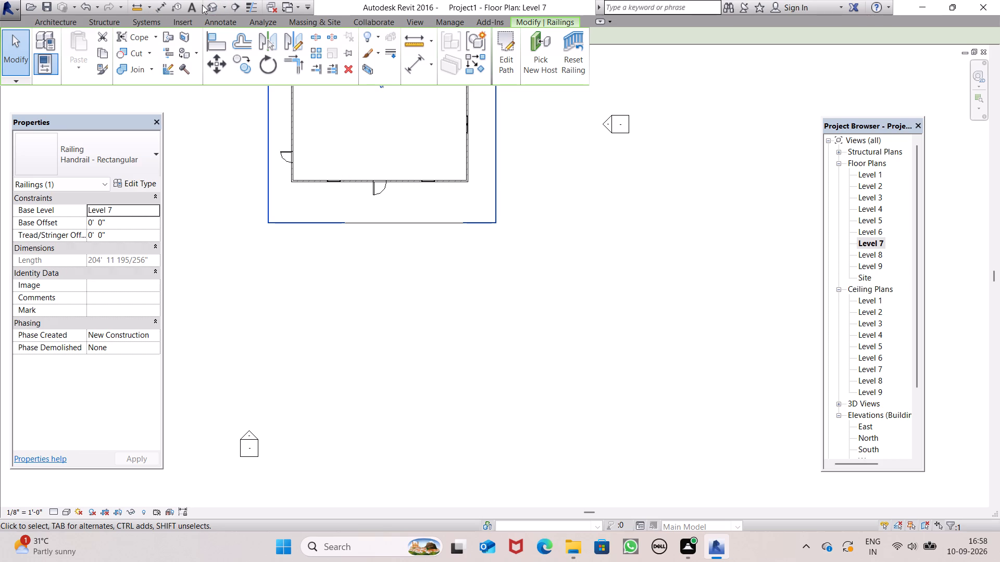
left_click(211, 10)
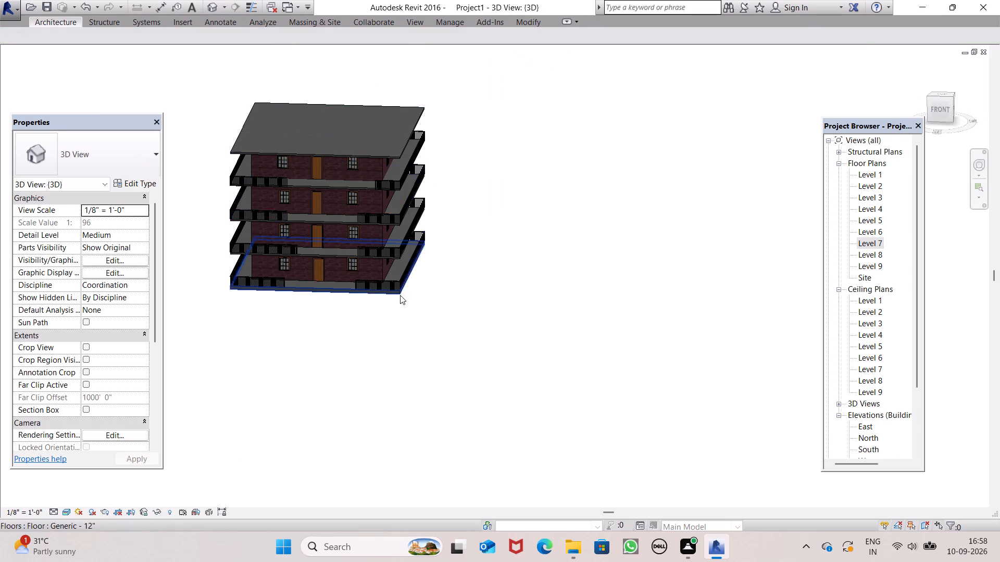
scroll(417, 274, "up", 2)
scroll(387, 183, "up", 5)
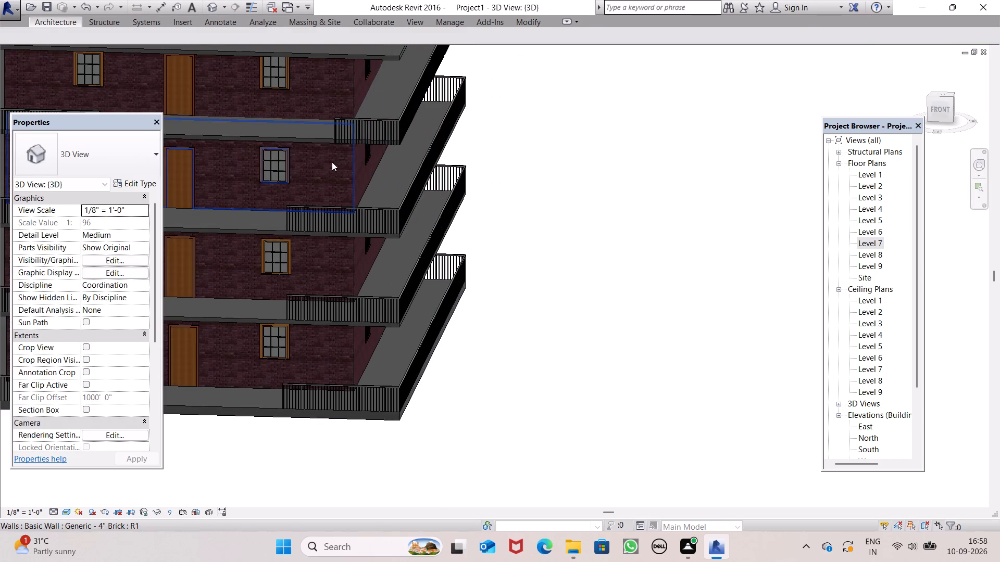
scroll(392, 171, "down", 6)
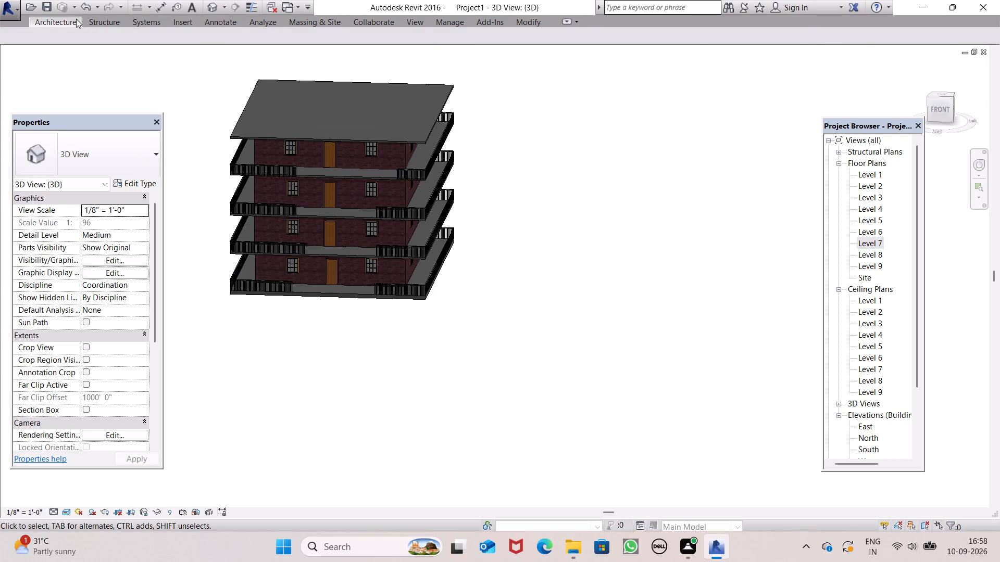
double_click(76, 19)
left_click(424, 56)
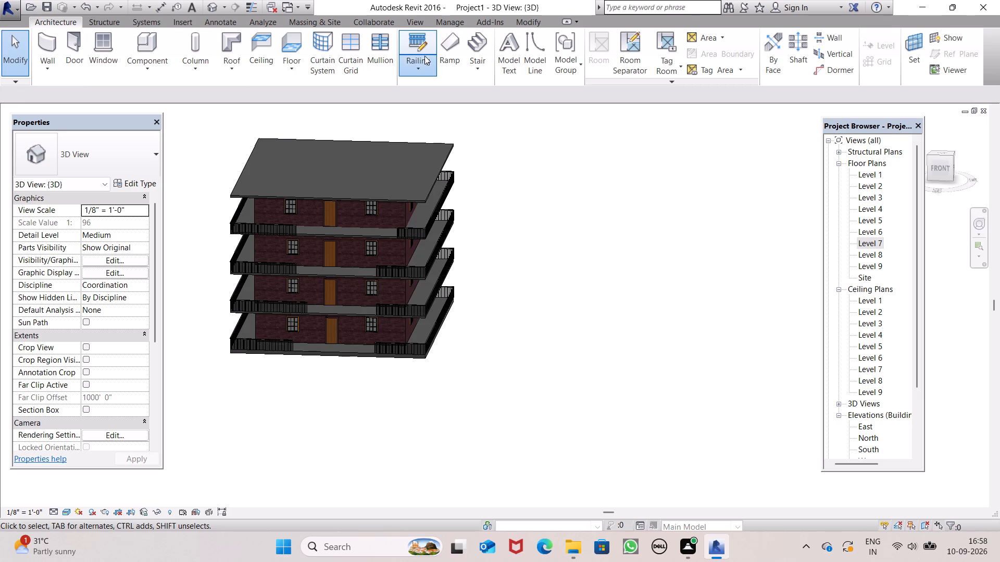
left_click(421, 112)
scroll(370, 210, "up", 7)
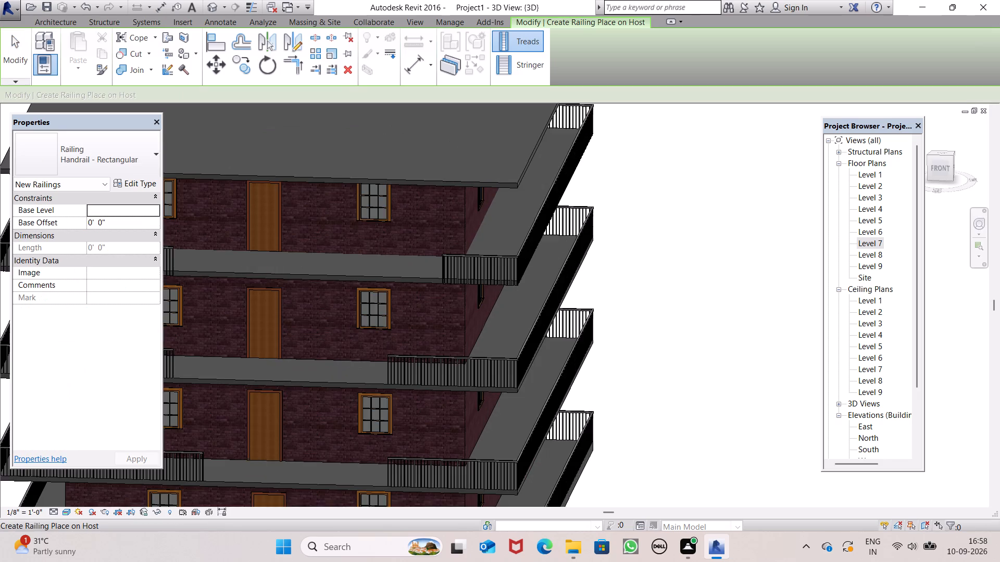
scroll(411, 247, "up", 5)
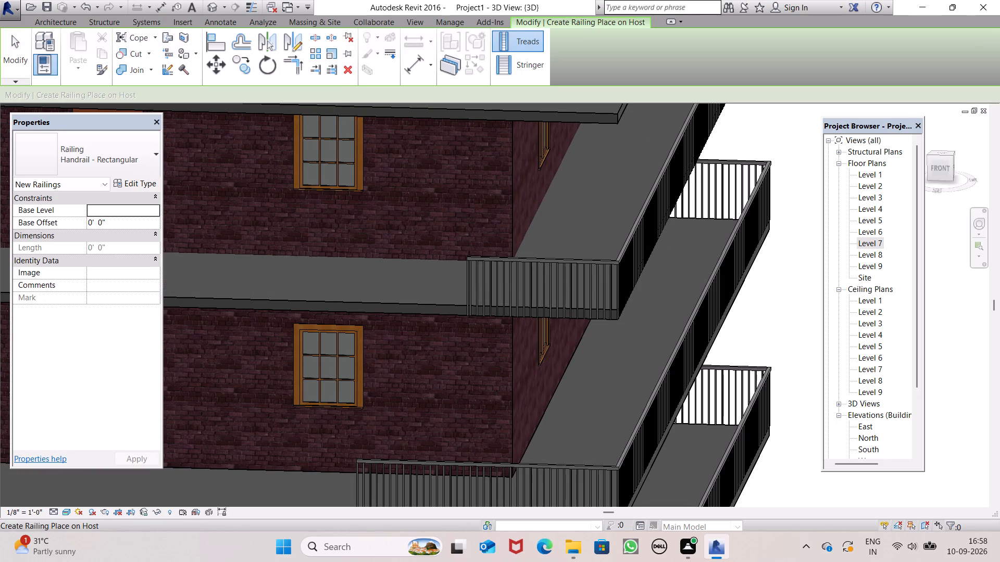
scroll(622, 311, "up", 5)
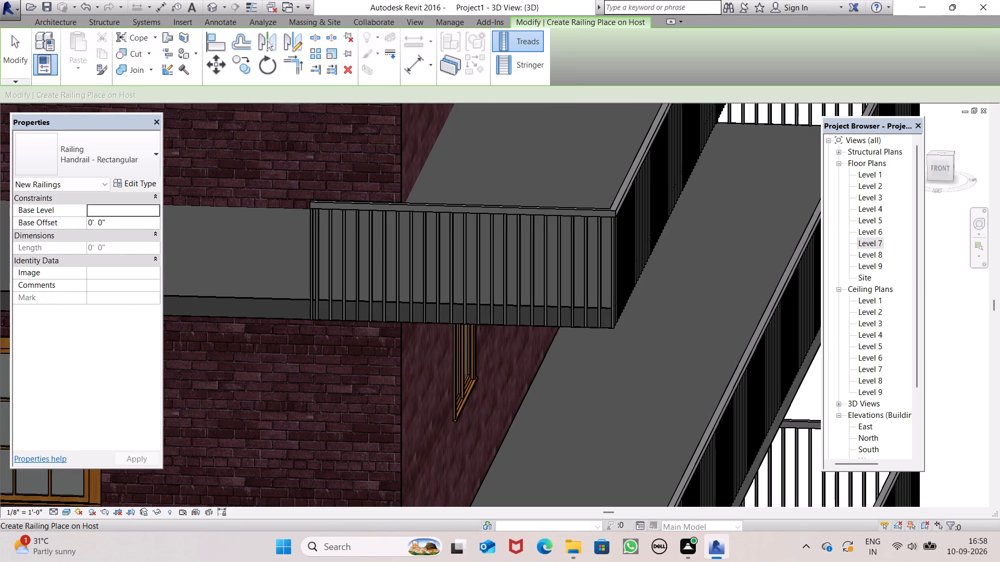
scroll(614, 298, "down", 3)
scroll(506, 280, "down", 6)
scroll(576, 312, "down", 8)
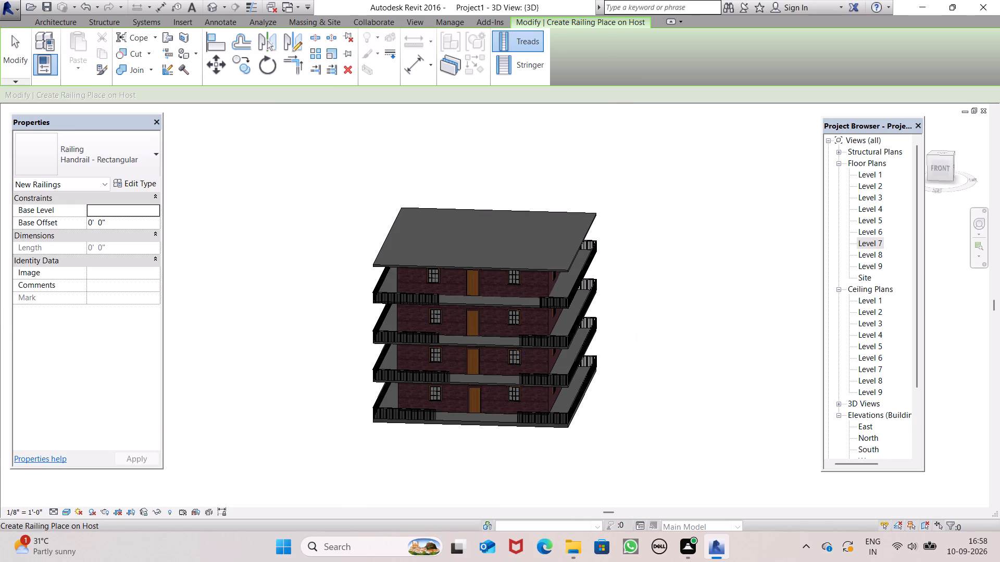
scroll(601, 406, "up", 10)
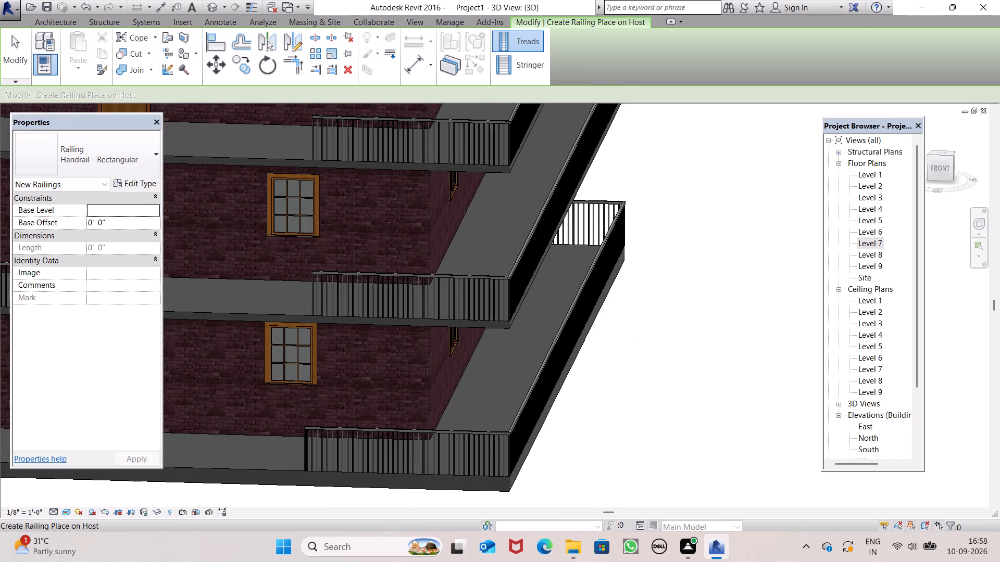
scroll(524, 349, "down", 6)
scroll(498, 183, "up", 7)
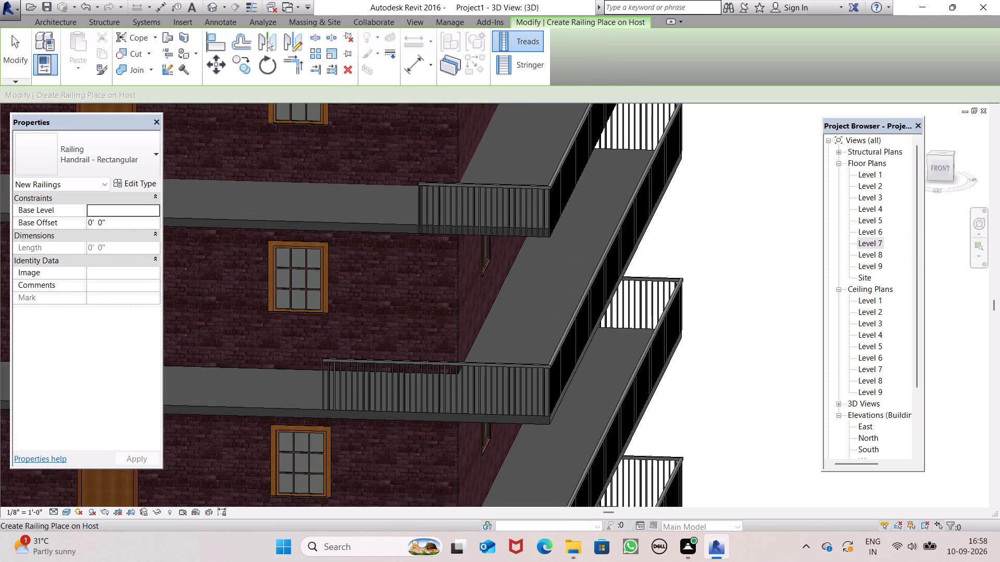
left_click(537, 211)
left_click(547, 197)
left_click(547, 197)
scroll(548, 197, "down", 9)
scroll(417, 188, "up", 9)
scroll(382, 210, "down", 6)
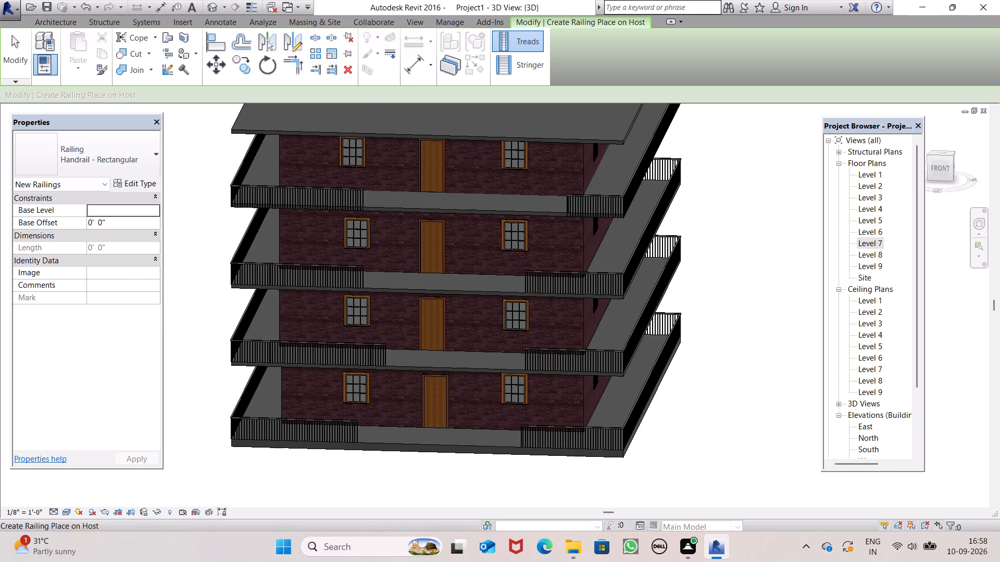
Delete the existing handrail railing around the slab edge in the Level 7 floor plan.
double_click(862, 239)
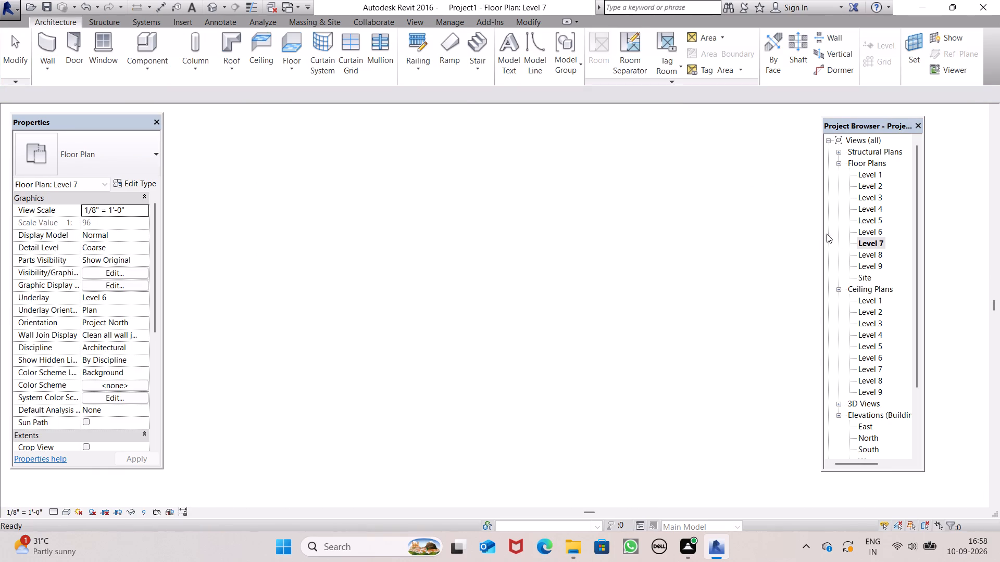
scroll(249, 304, "down", 8)
scroll(271, 218, "up", 6)
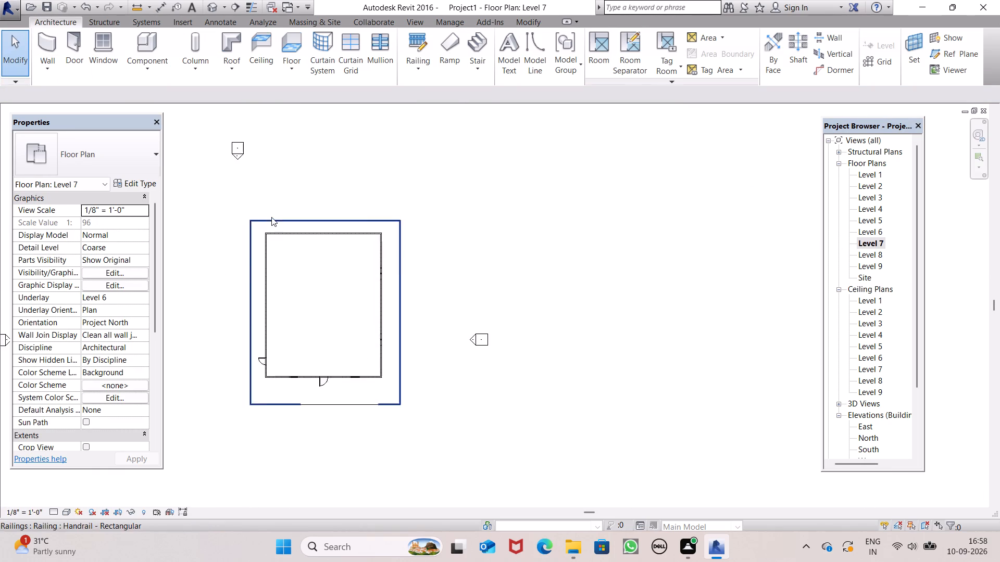
left_click(339, 219)
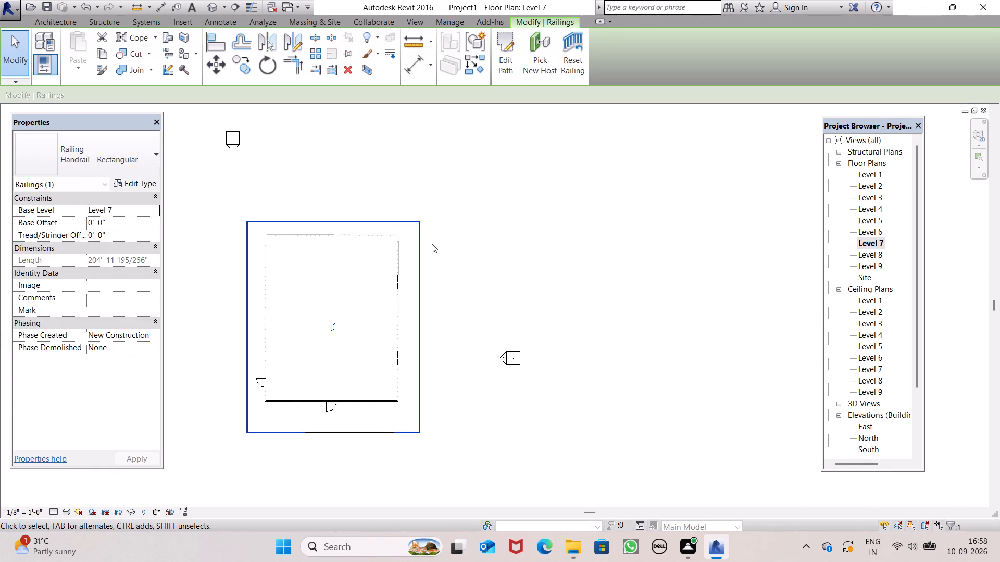
key("Delete")
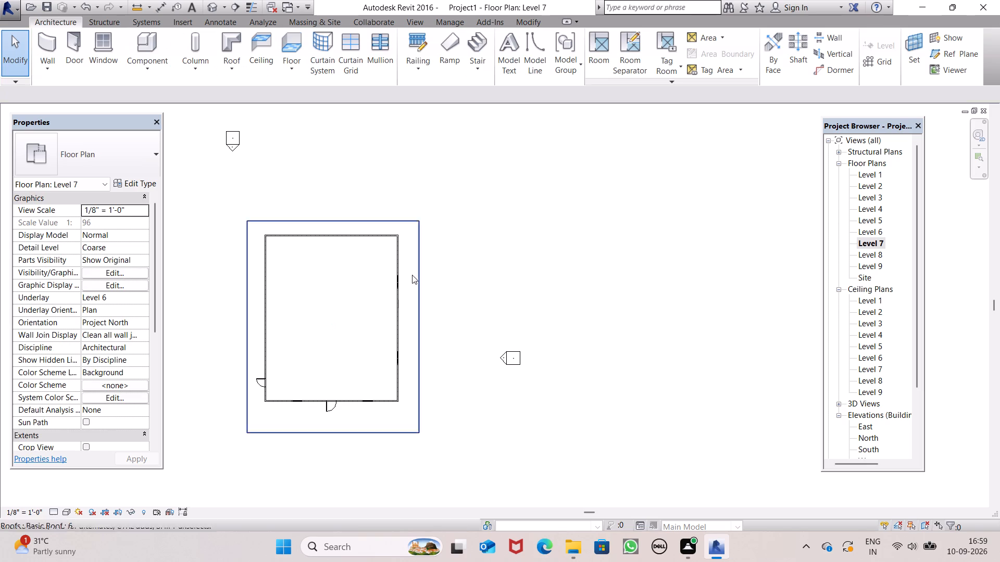
On Level 7, start a new handrail railing path about 17' along the front edge's west end and 64' along the west edge.
left_click(410, 42)
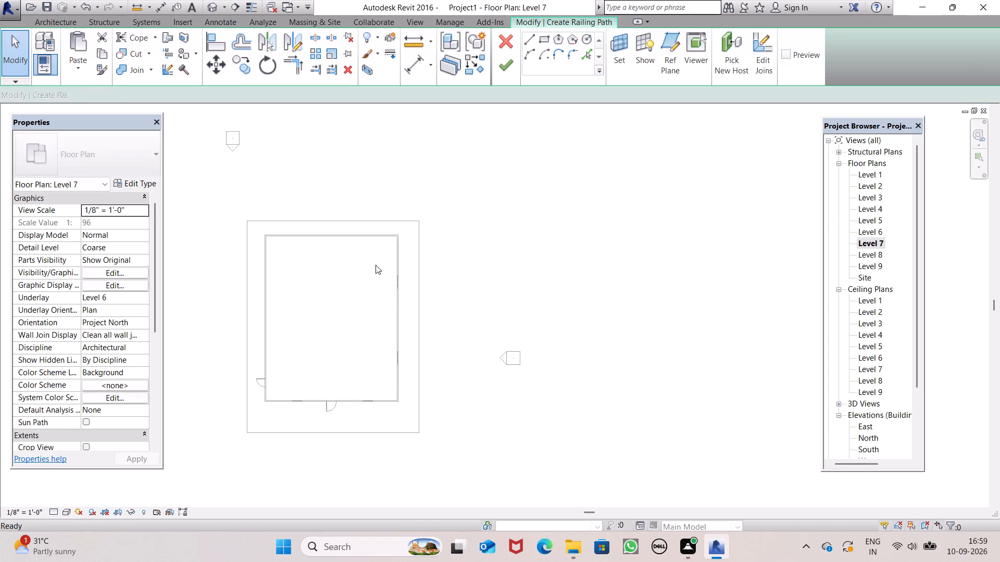
left_click(303, 430)
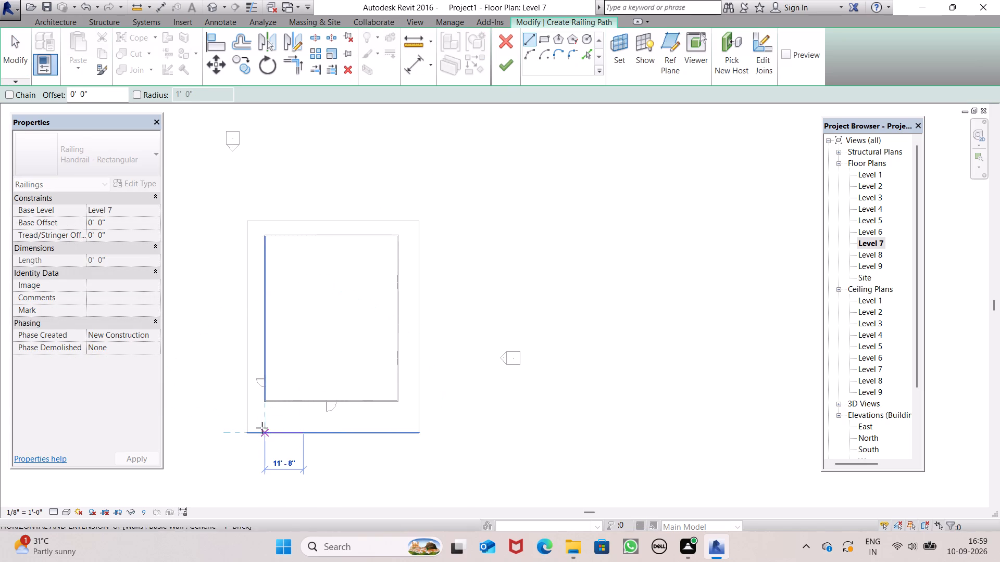
left_click(249, 427)
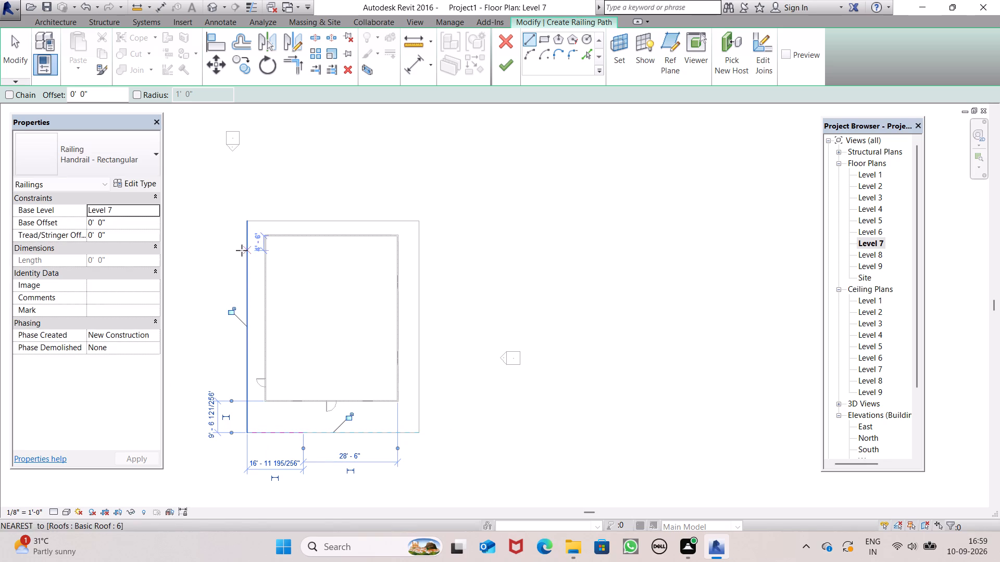
left_click(250, 429)
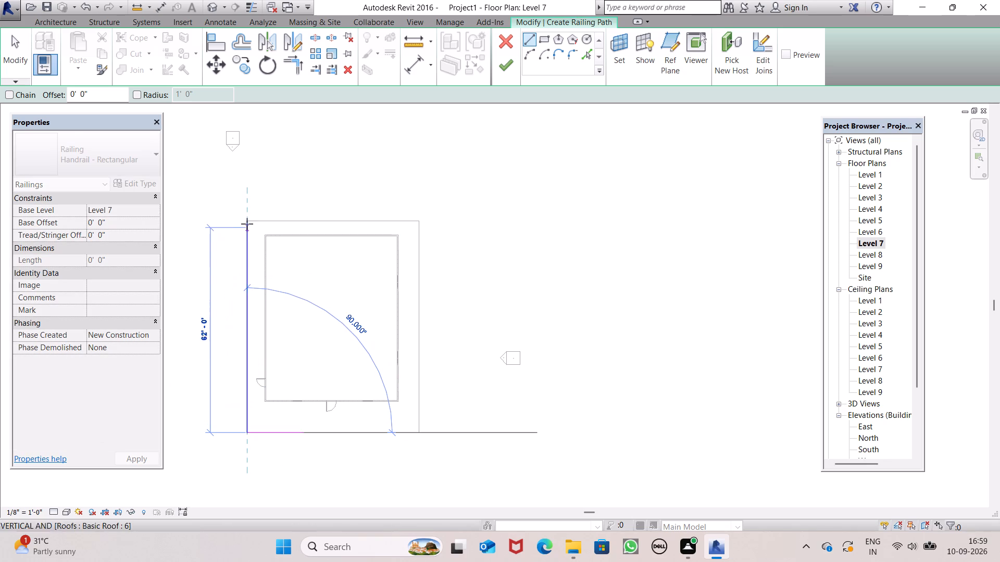
left_click(247, 219)
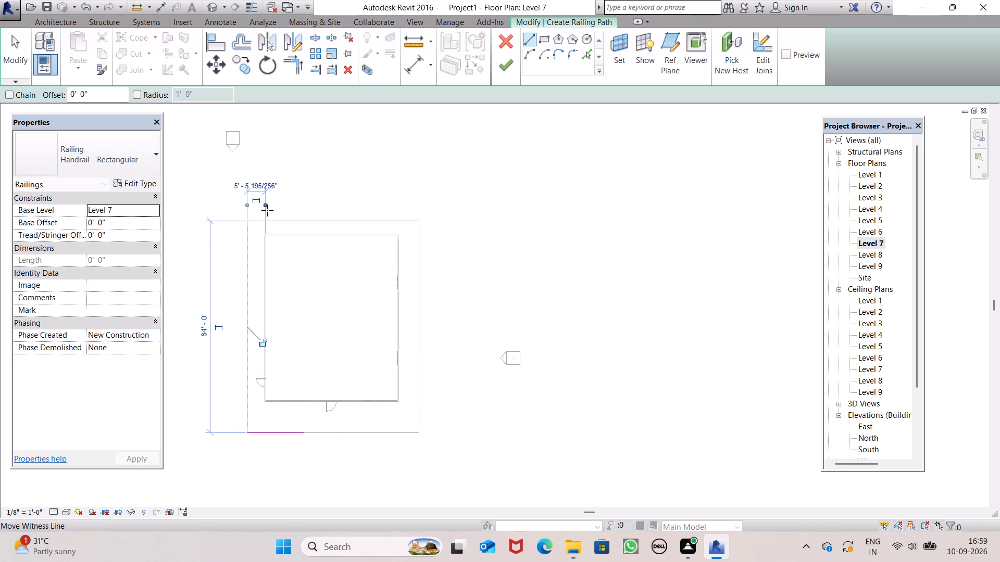
Extend the Level 7 railing path 52' along the back edge and 64' down the east edge.
left_click(249, 221)
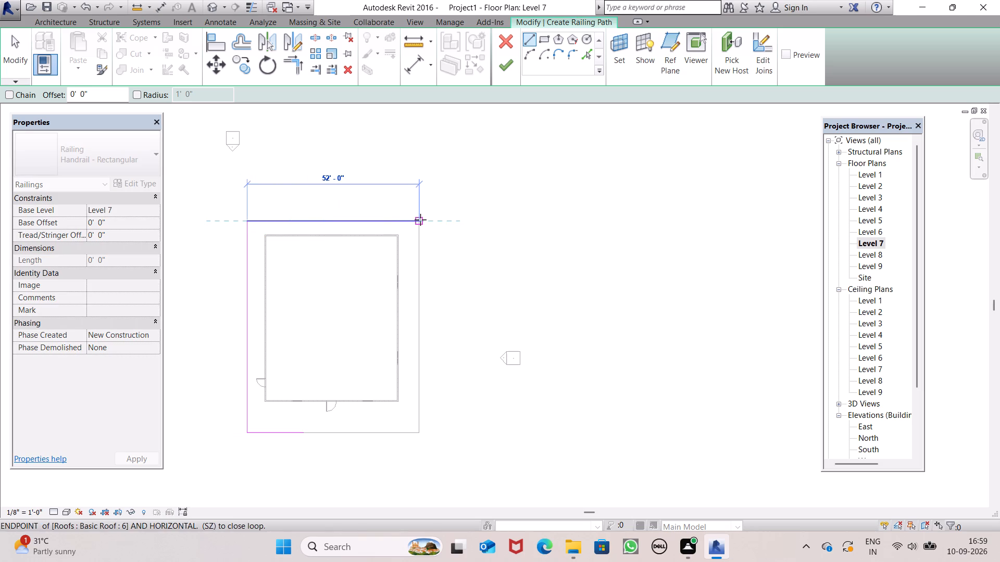
double_click(416, 220)
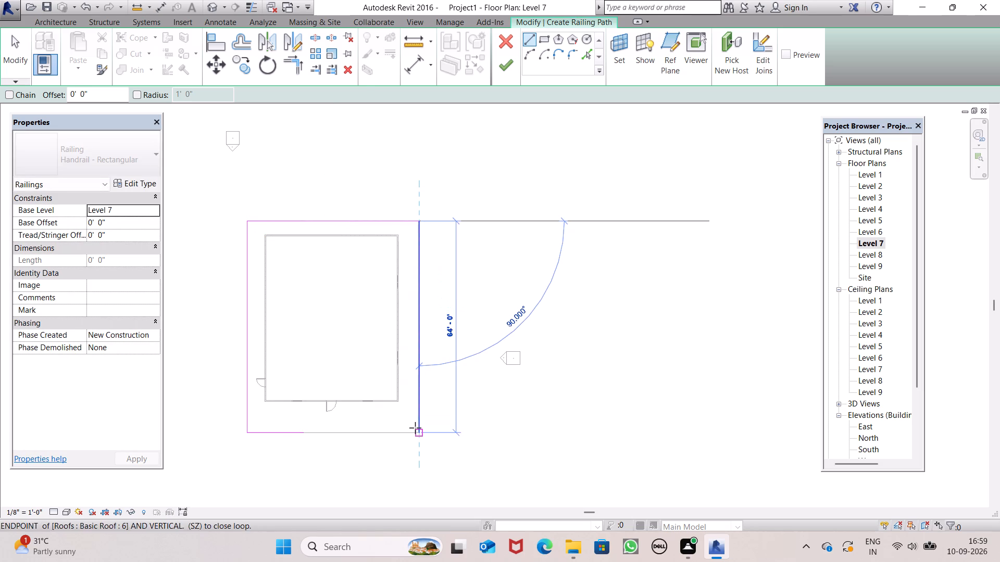
double_click(415, 428)
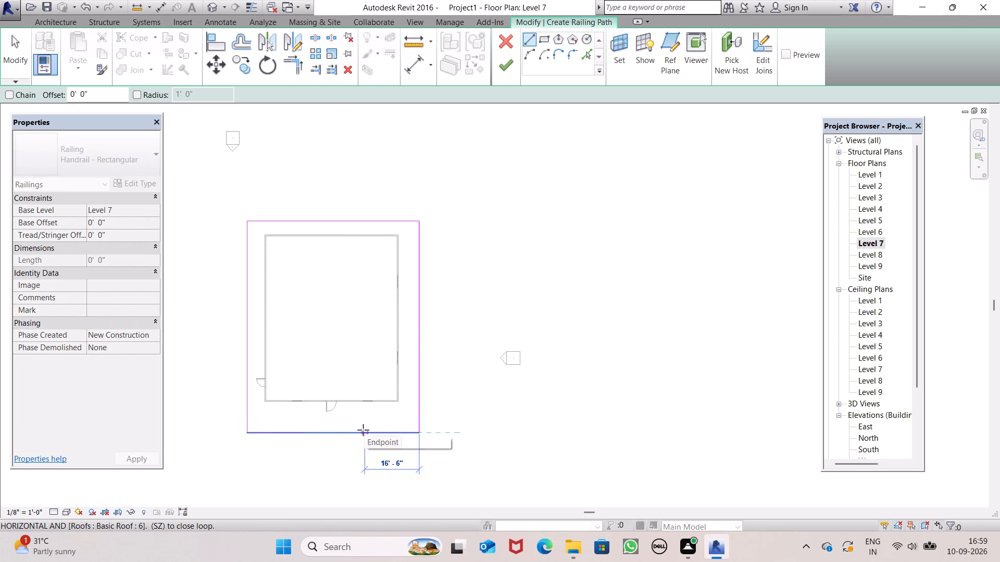
Draw an 18' 6" front-edge line west from the southeast corner and finish the Level 7 railing.
left_click(358, 429)
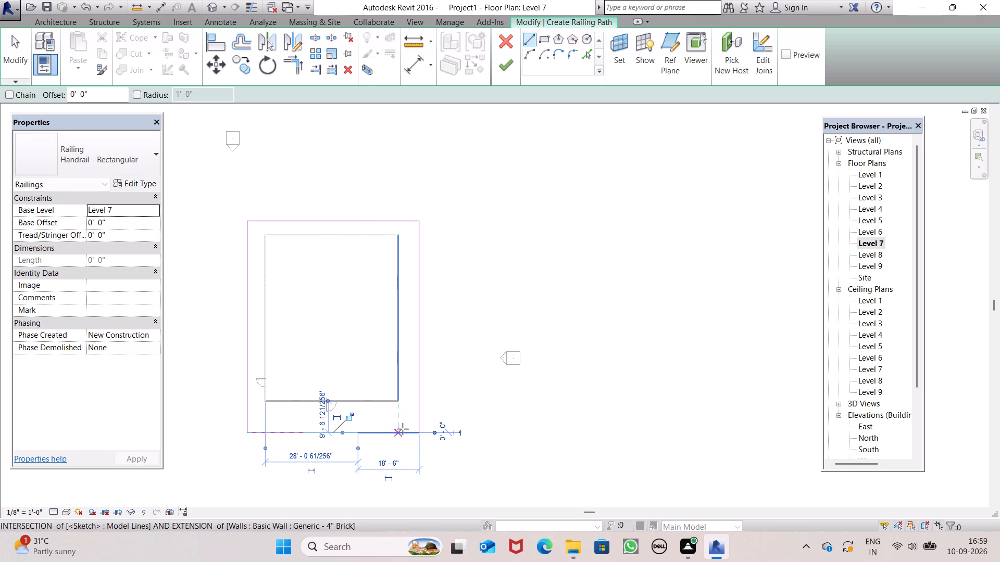
scroll(405, 429, "up", 10)
left_click(502, 70)
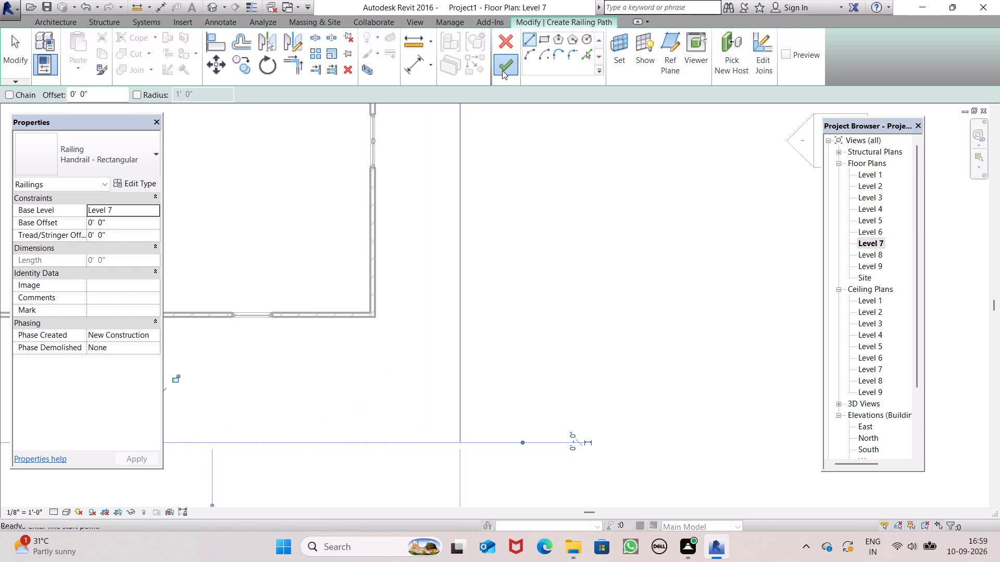
scroll(625, 324, "down", 6)
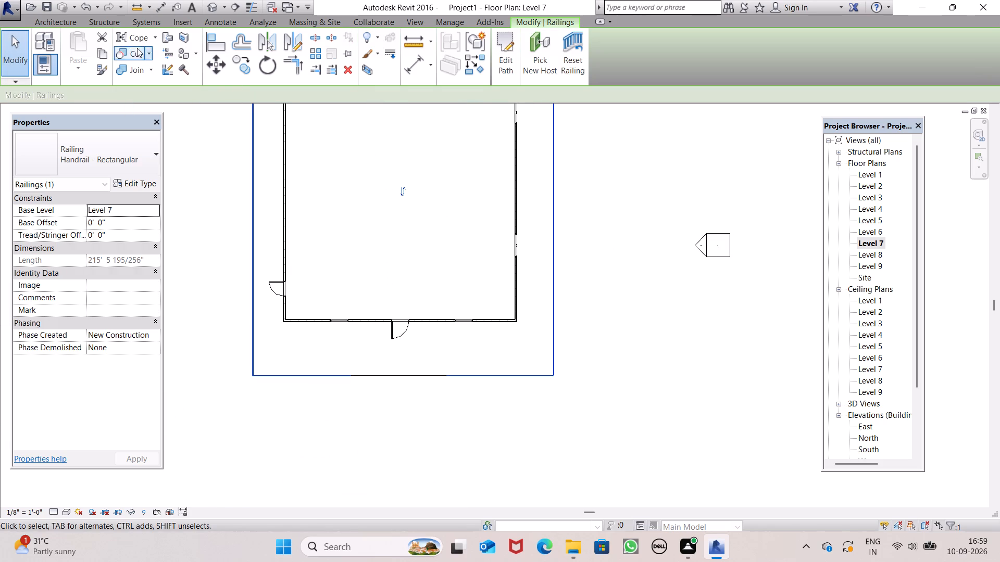
Examine the front railings and door gaps of all storeys in the 3D view.
left_click(211, 11)
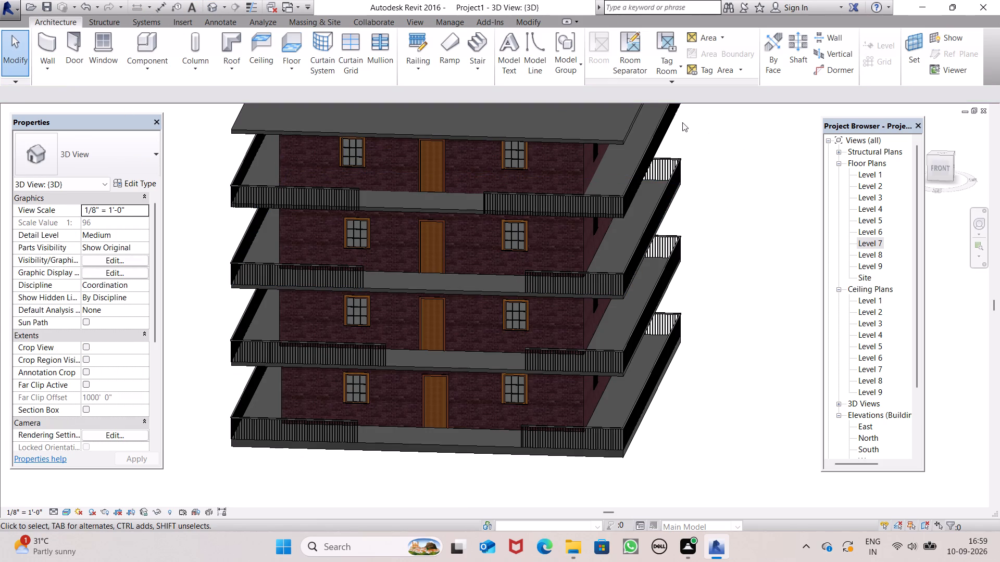
scroll(741, 238, "down", 4)
scroll(720, 190, "down", 2)
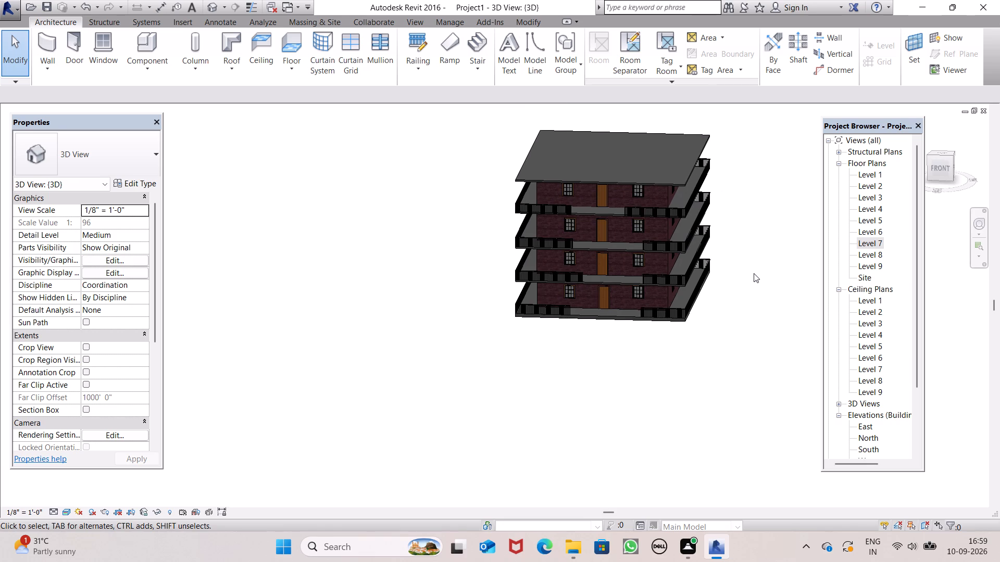
key("space")
middle_click_drag(769, 308, 780, 252, "shift")
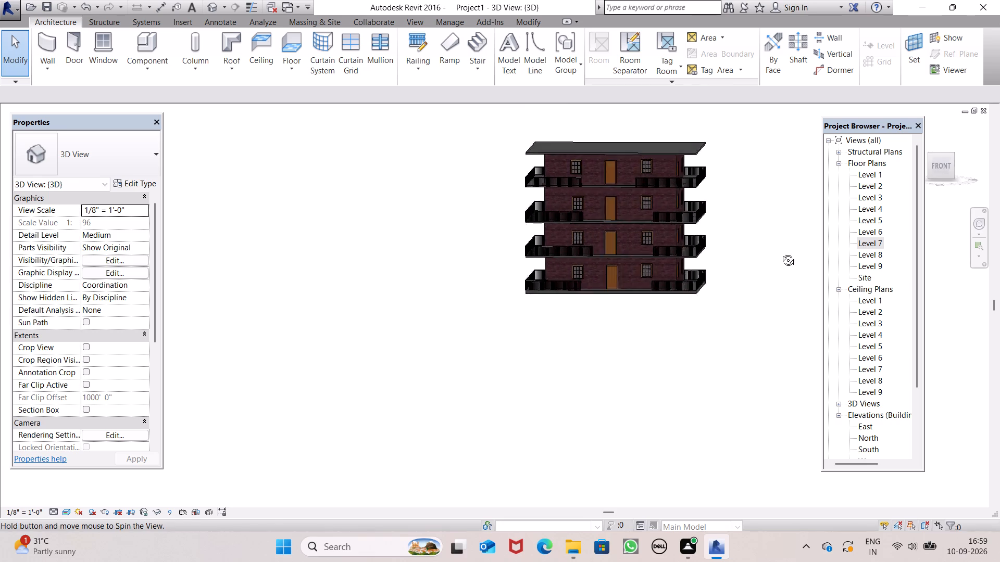
middle_click_drag(780, 252, 778, 276, "shift")
scroll(751, 225, "up", 2)
right_click(754, 235)
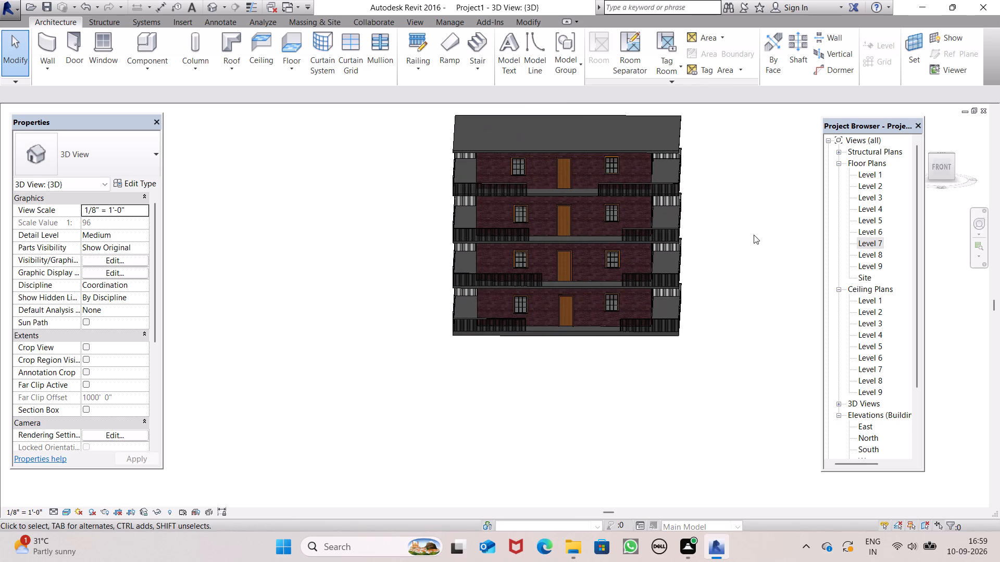
left_click(734, 255)
Save the project in the Documents folder under the file name RESIDENTIAL BUILDING.
key("ctrl+s")
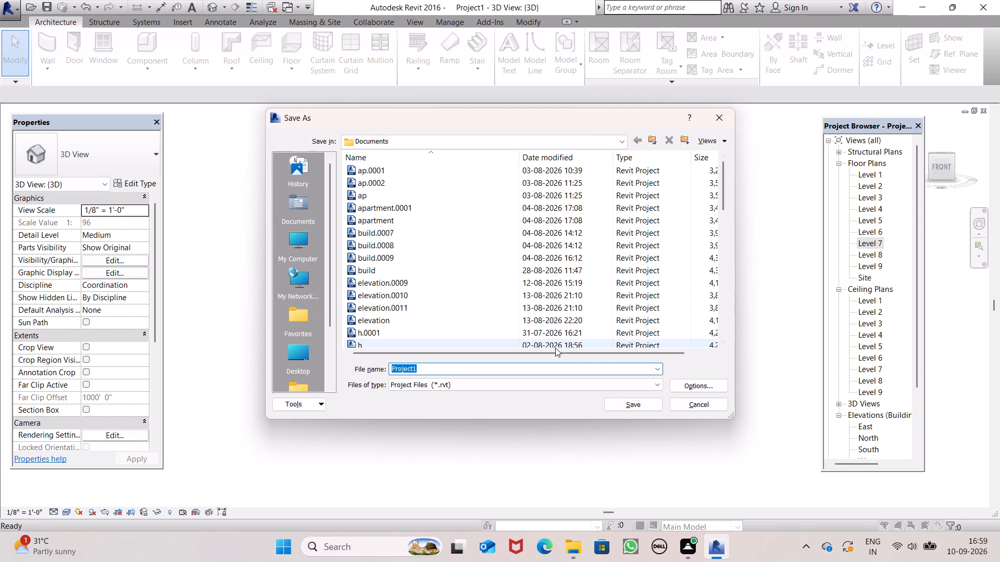
key("BackSpace")
type("RESI")
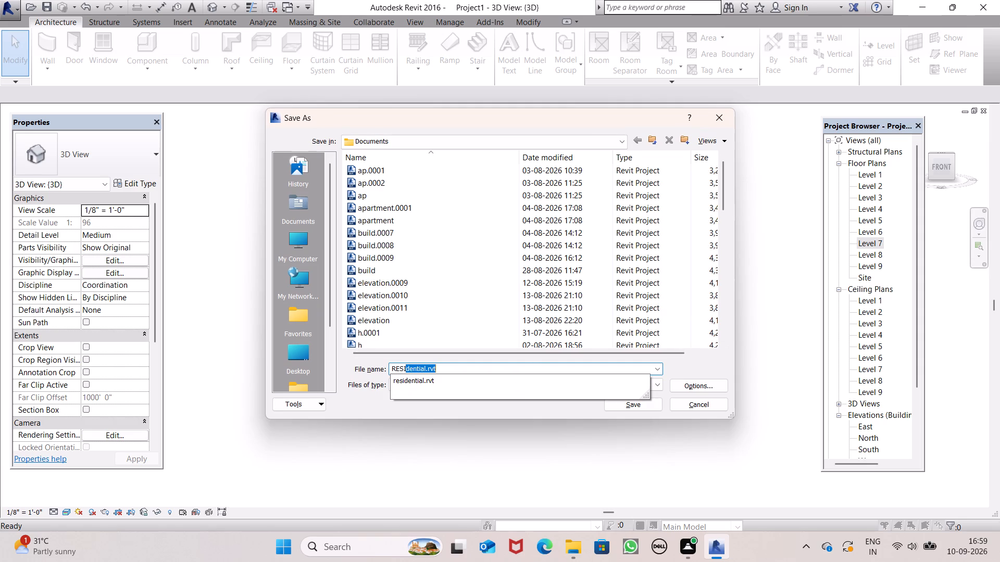
type("DE")
type("NTIAL BUILDING")
key("Return")
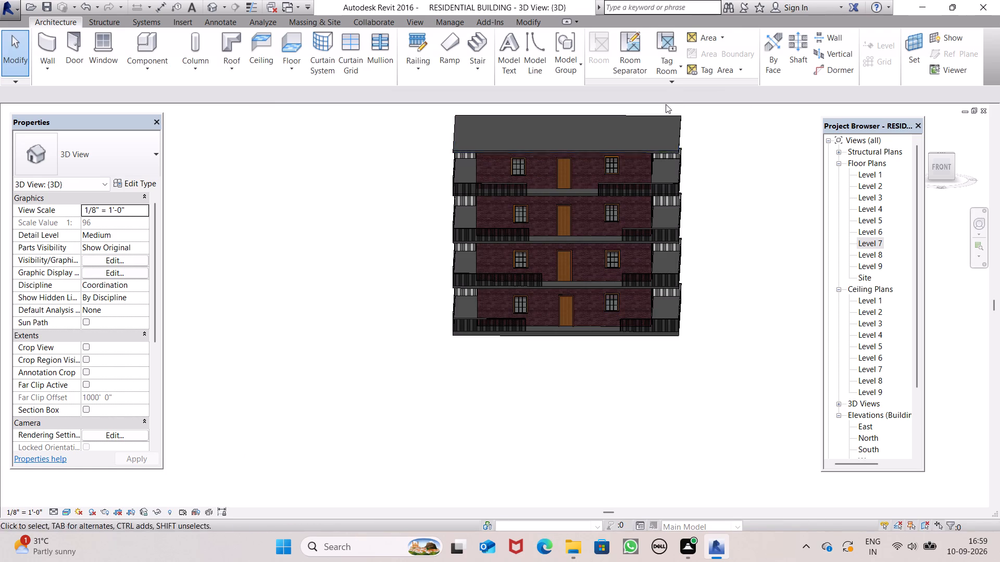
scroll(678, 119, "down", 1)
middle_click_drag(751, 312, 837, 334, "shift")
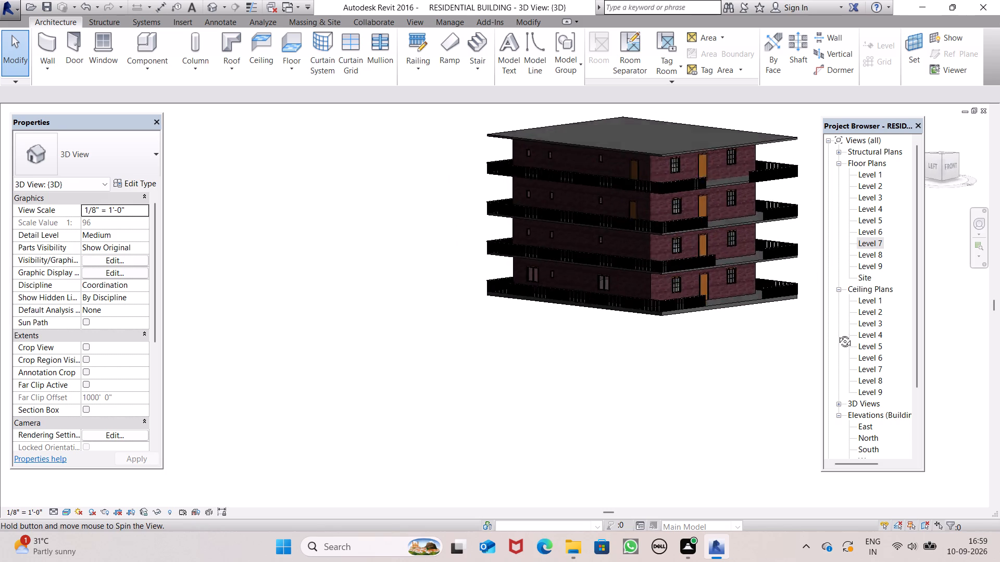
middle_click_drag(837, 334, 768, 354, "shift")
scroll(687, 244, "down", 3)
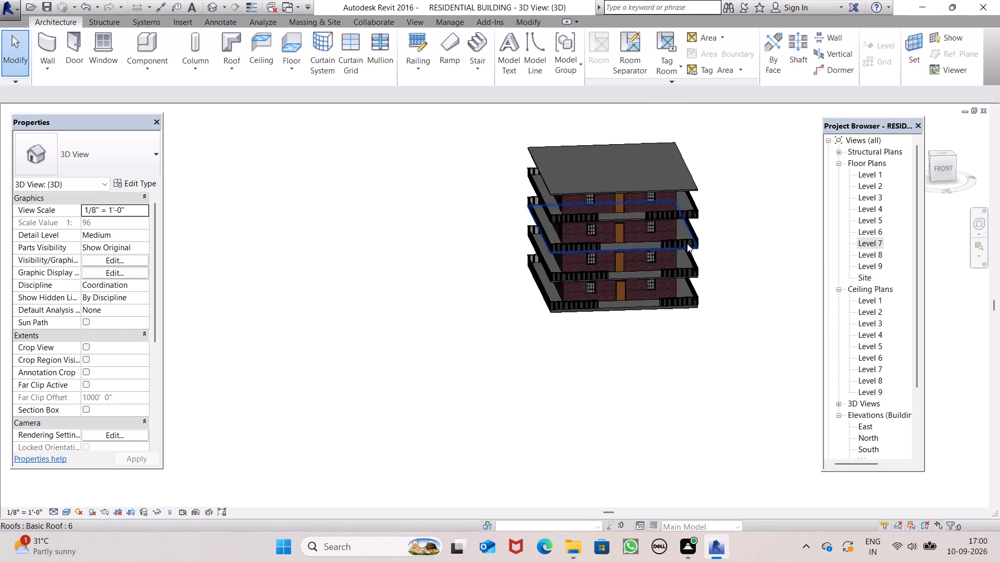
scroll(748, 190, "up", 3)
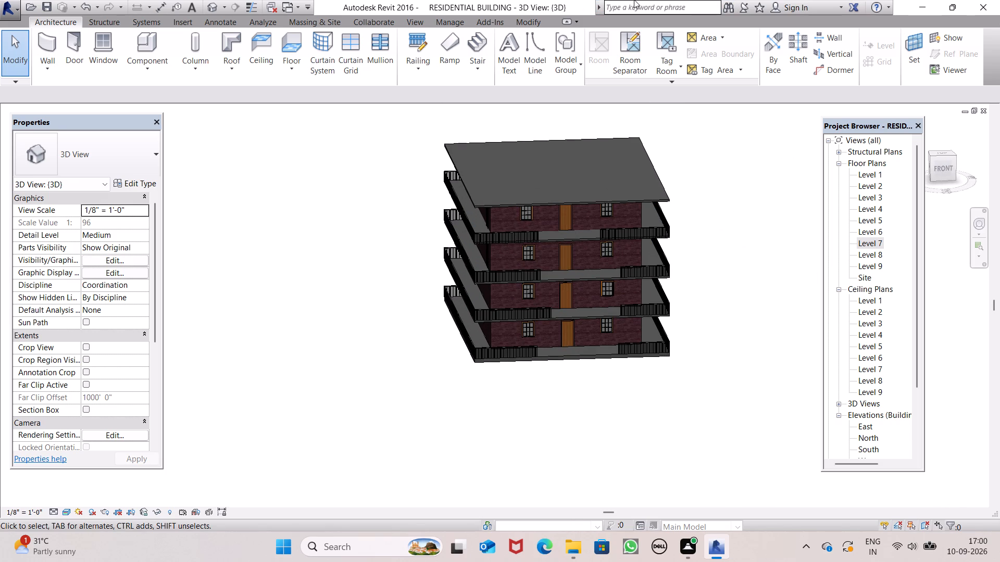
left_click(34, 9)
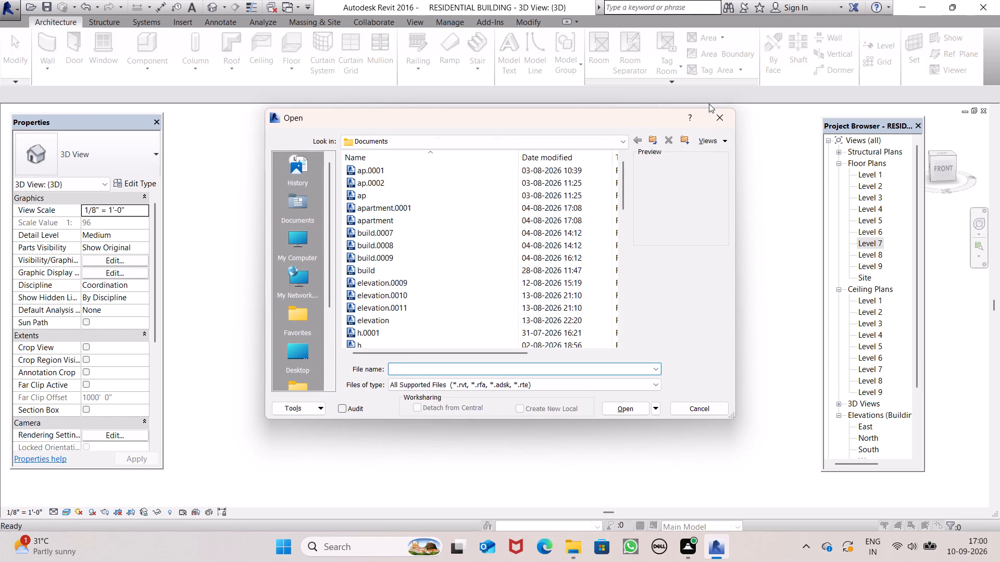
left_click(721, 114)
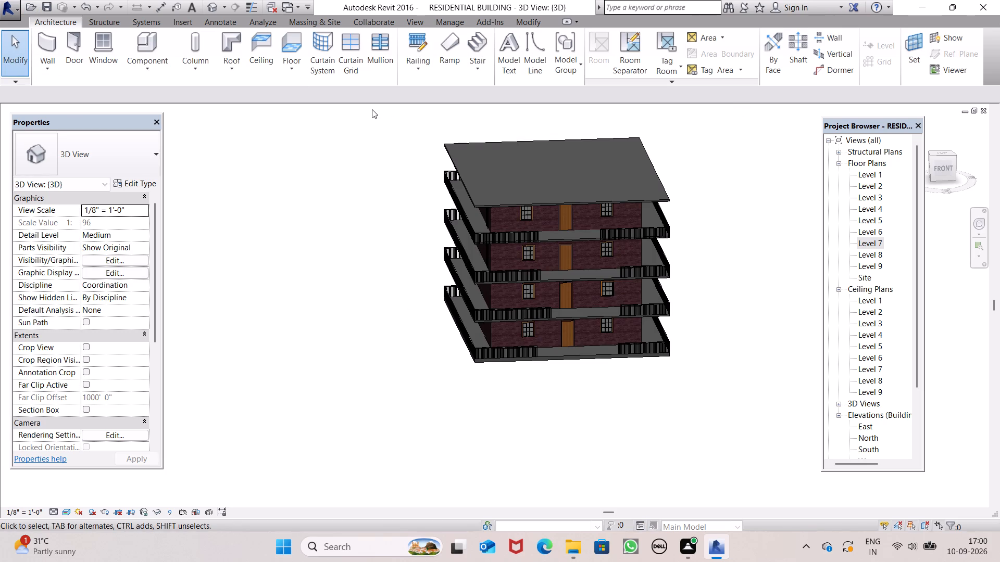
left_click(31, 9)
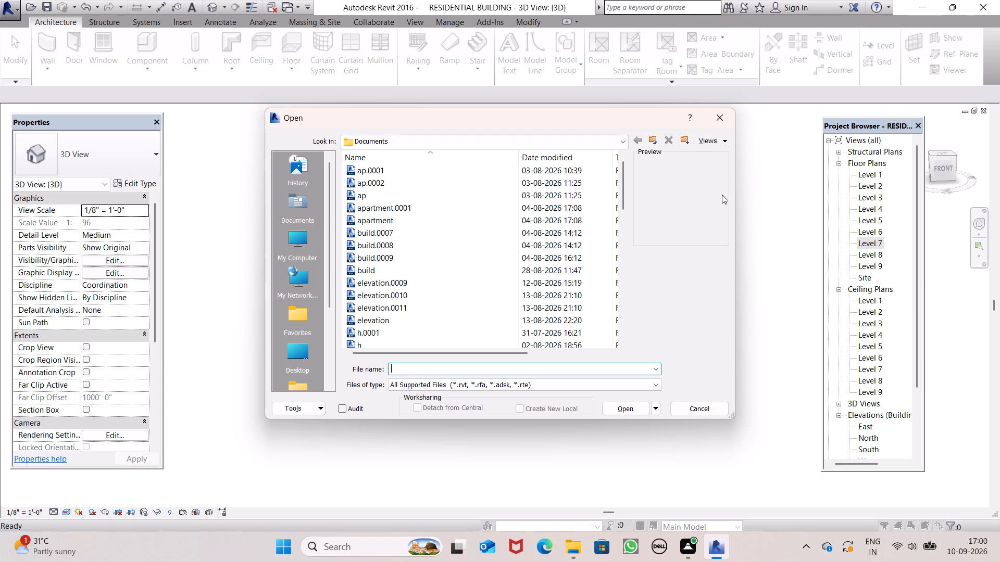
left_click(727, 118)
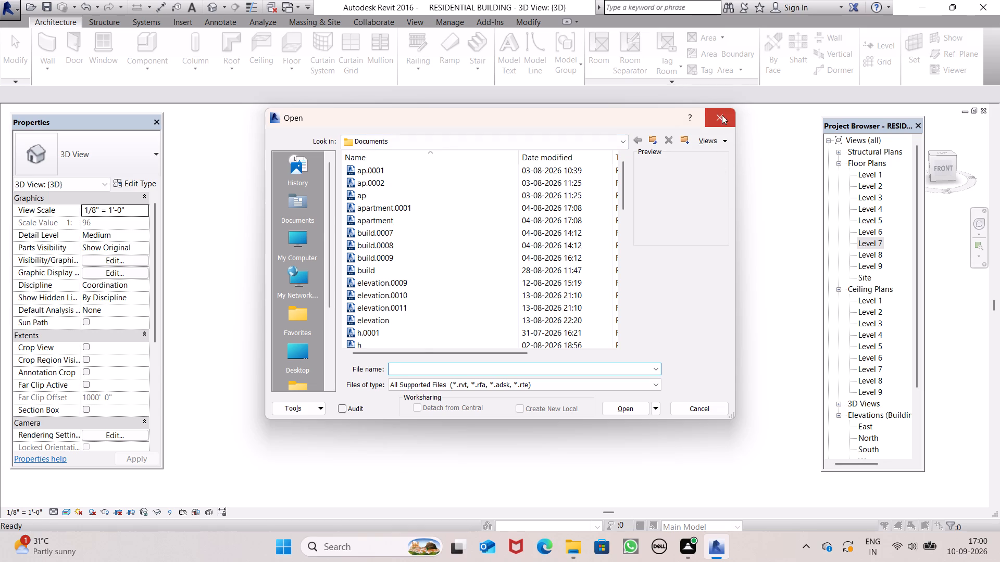
Save the RESIDENTIAL BUILDING project again under its existing name.
left_click(49, 7)
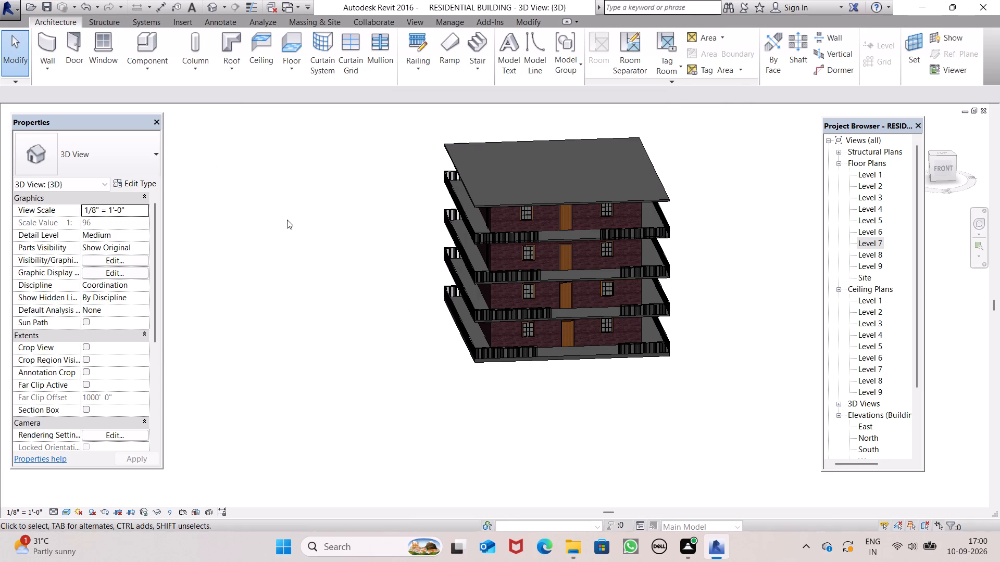
left_click(48, 3)
left_click(11, 11)
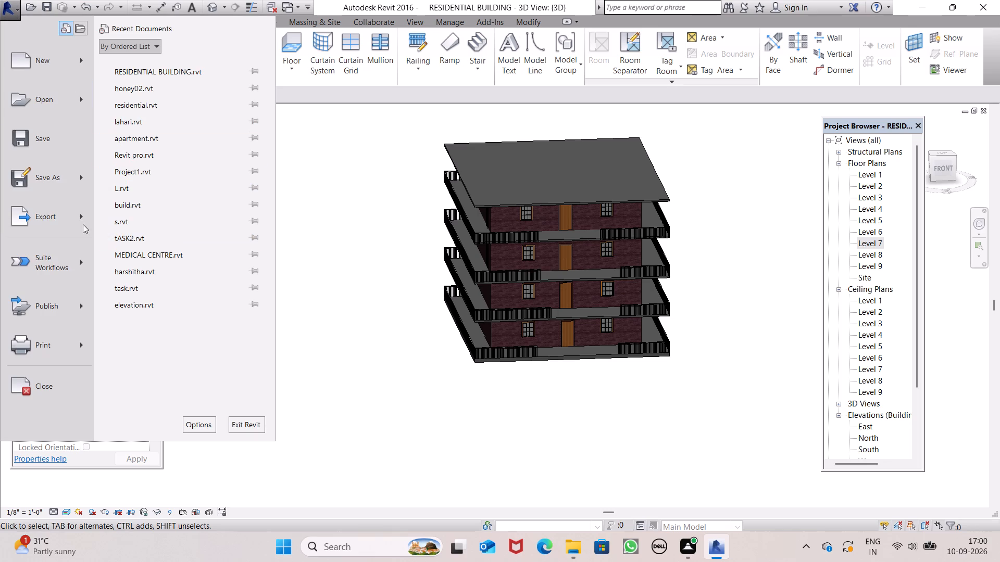
left_click(68, 220)
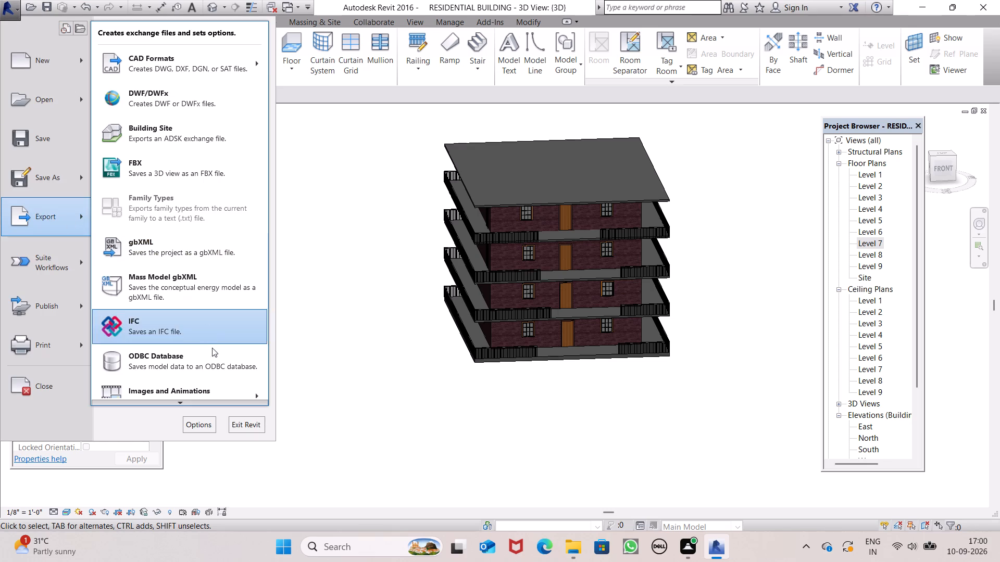
scroll(206, 219, "up", 6)
scroll(206, 219, "down", 7)
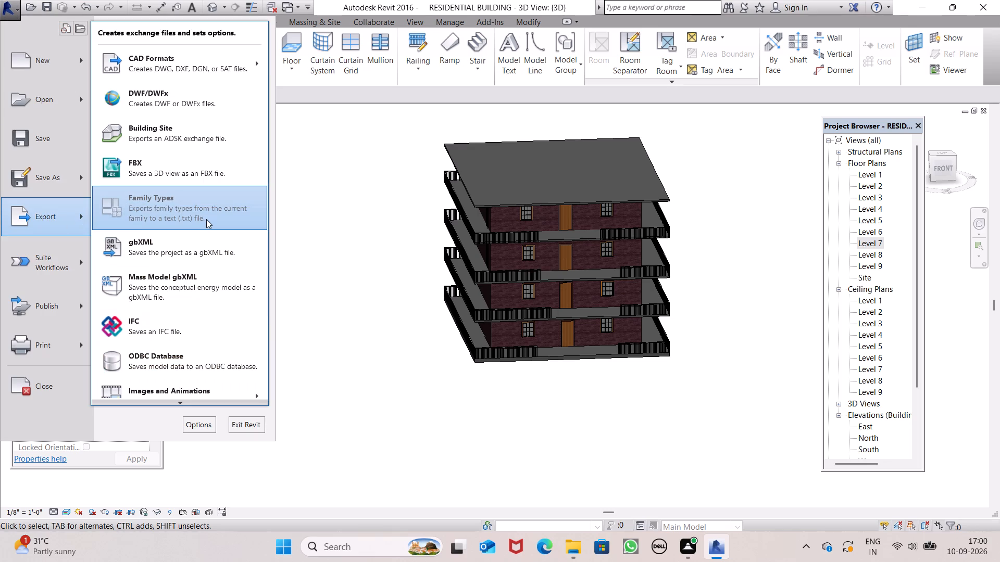
scroll(200, 239, "up", 7)
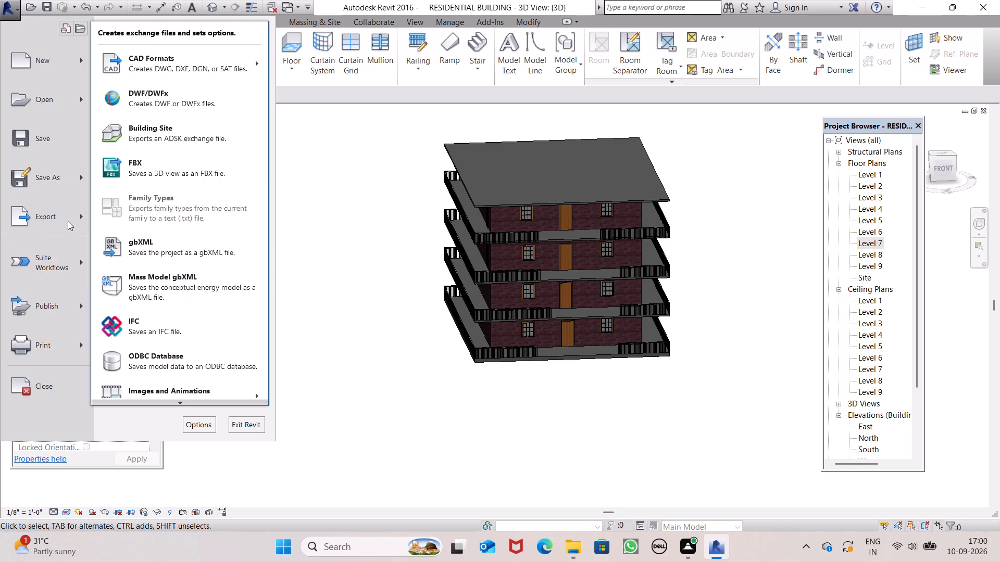
left_click(59, 148)
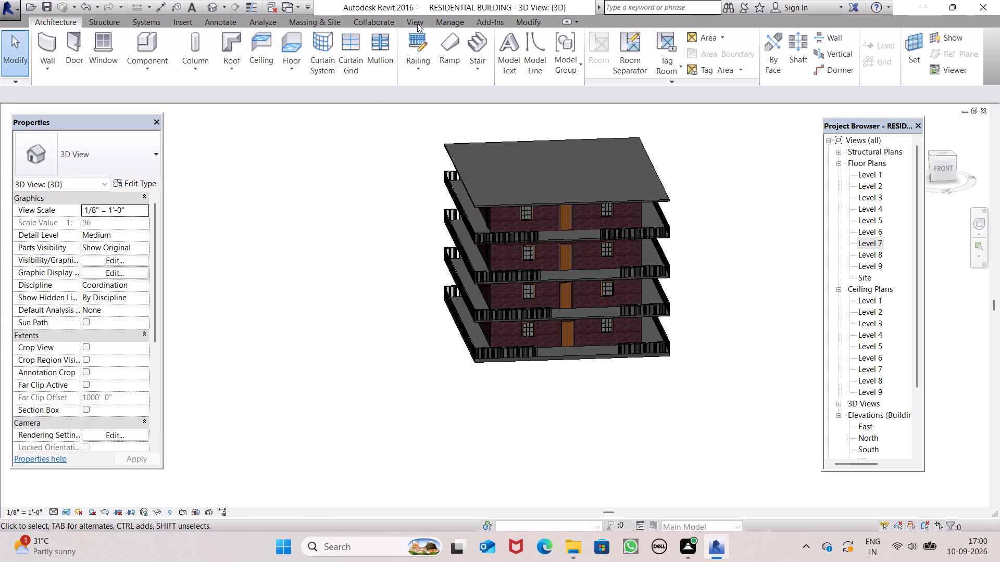
Start a DWG export of the current 3D view only, using the in-session export setup.
left_click(11, 3)
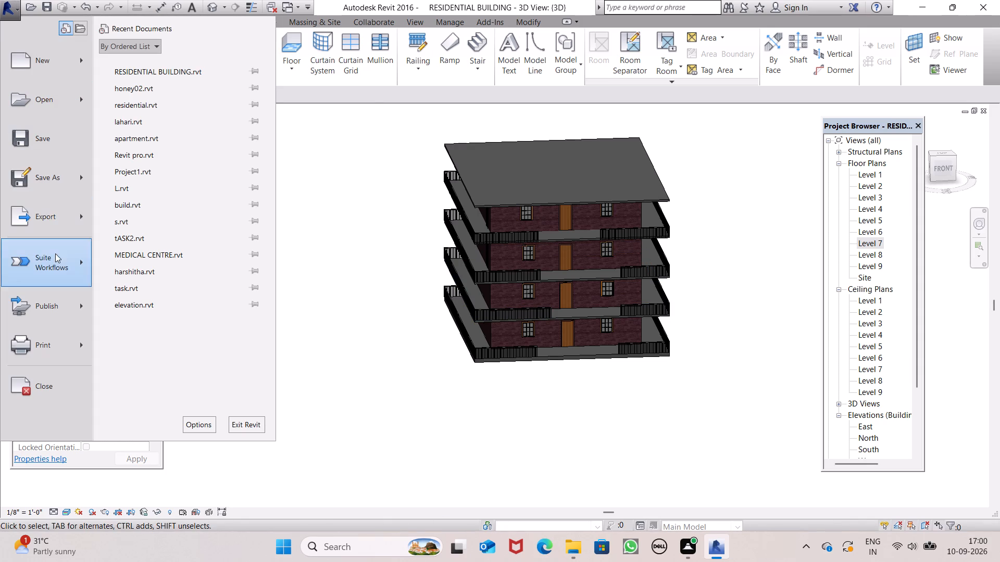
left_click(87, 215)
scroll(153, 252, "down", 4)
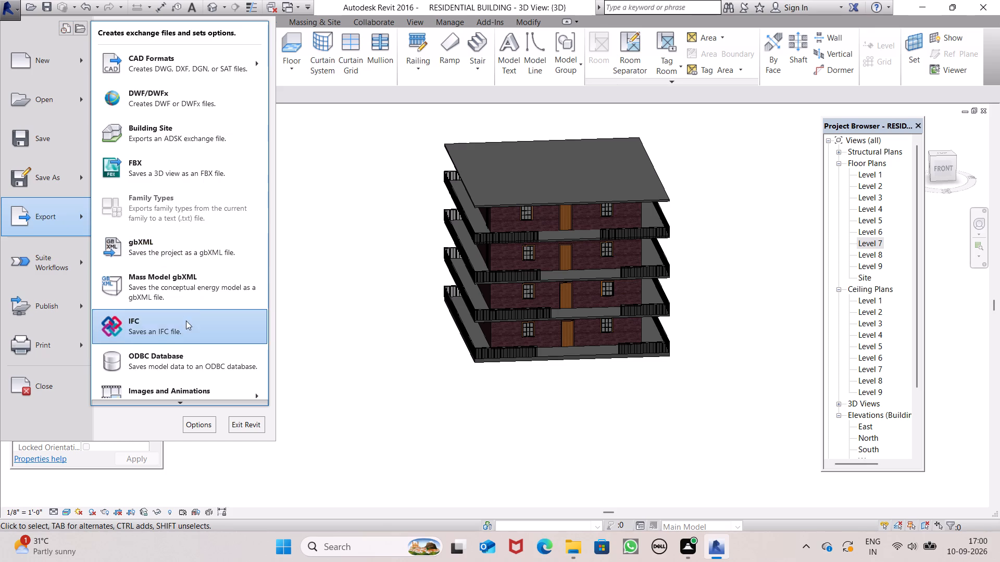
scroll(188, 296, "up", 7)
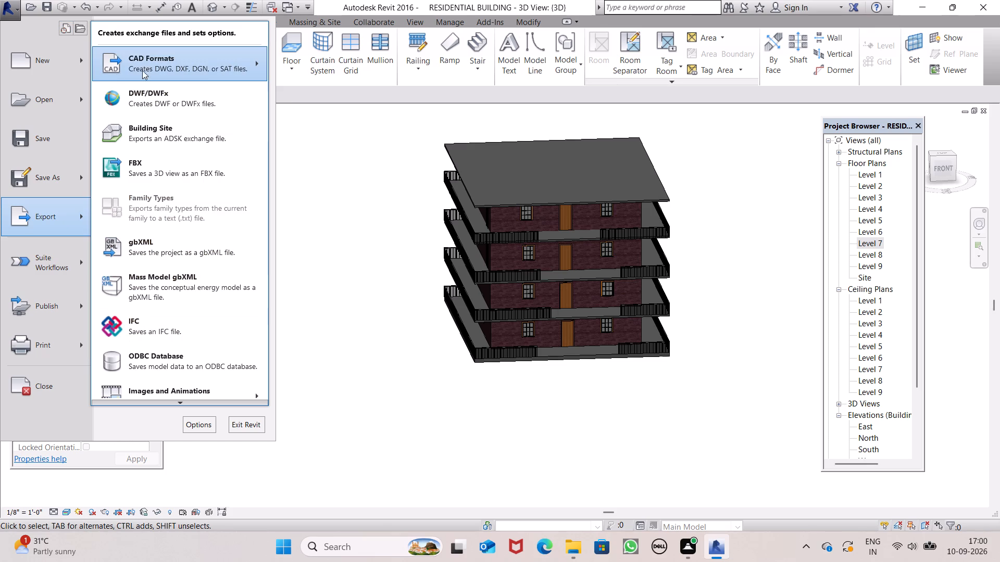
left_click(233, 65)
left_click(282, 51)
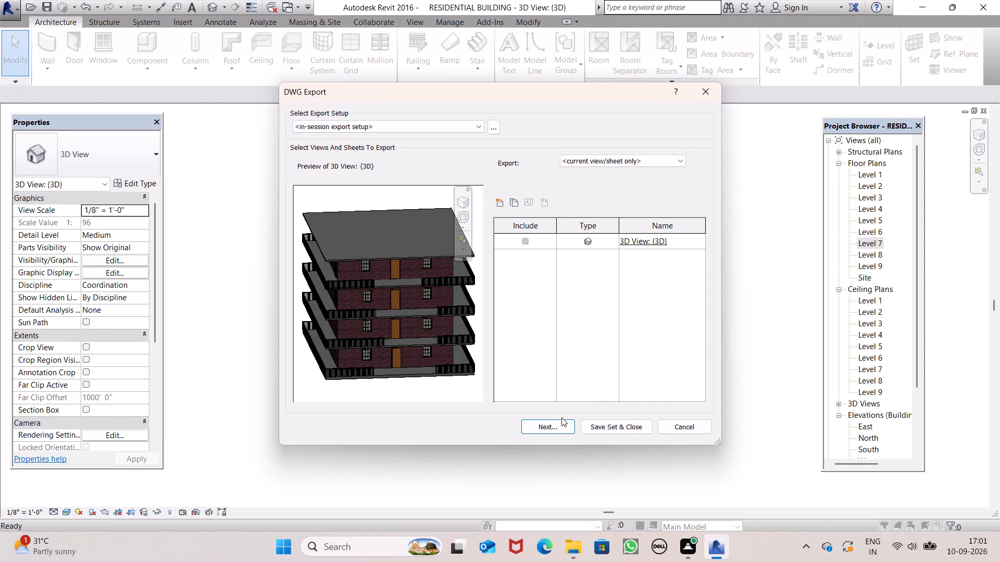
left_click(555, 429)
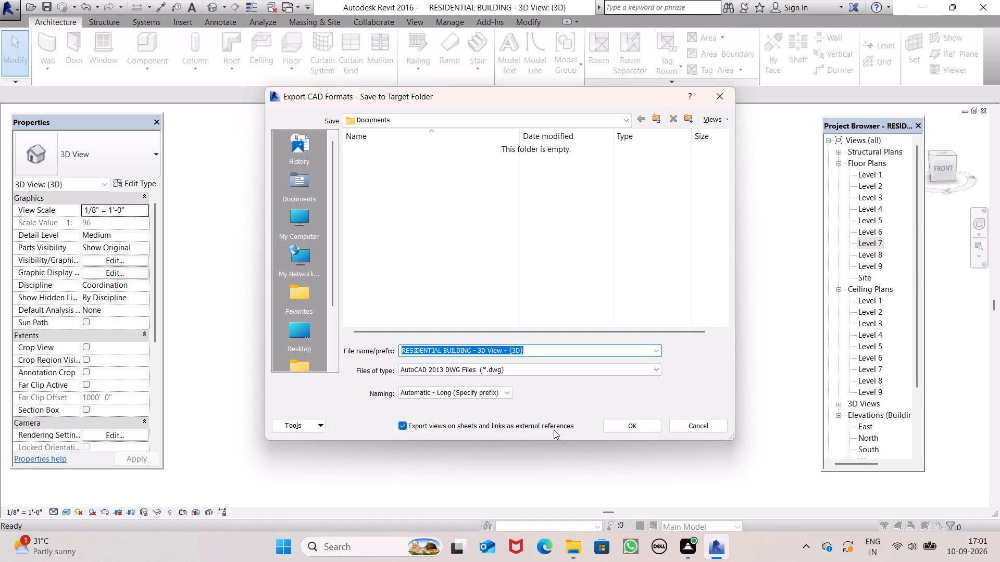
Name the export RESIDENTIAL BUILDING - 3D VIEW and export it as an AutoCAD 2013 DWG file to the Documents folder.
left_click(528, 349)
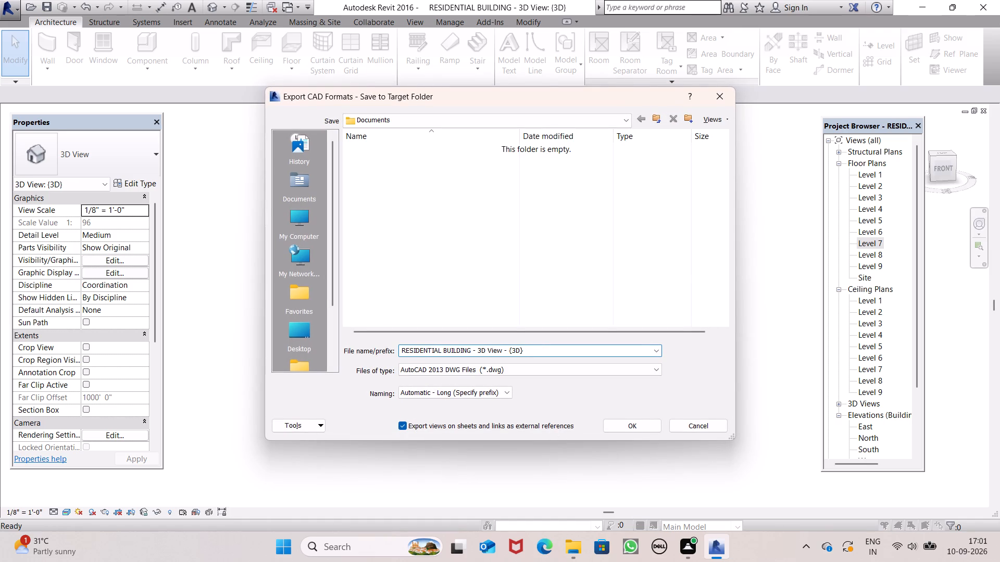
key("BackSpace")
key("BackSpace")
key("BackSpace")
key("BackSpace")
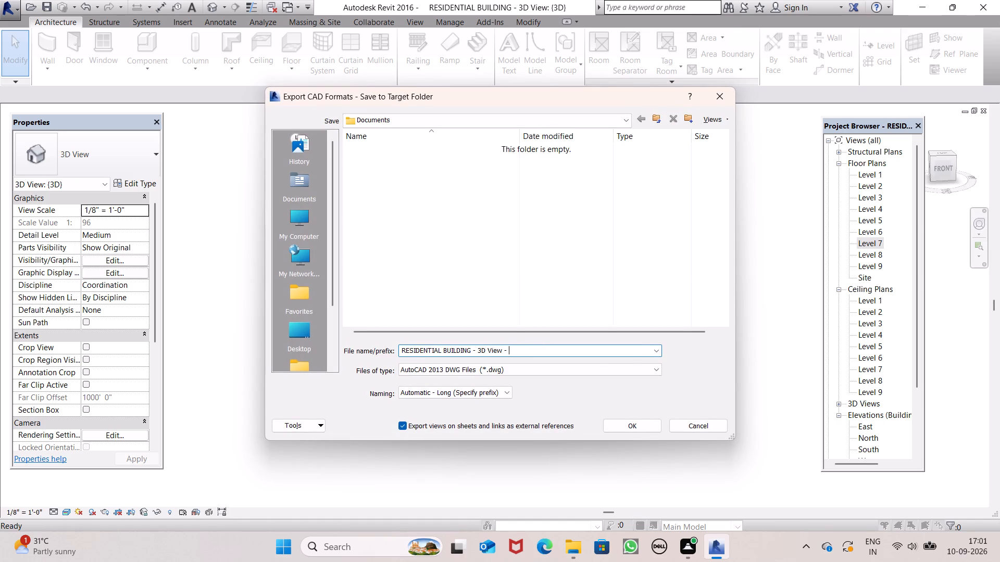
key("BackSpace")
key("BackSpace")
key("BackSpace")
key("BackSpace")
right_click(636, 355)
key("BackSpace")
scroll(636, 355, "right", 1)
scroll(636, 355, "up", 1)
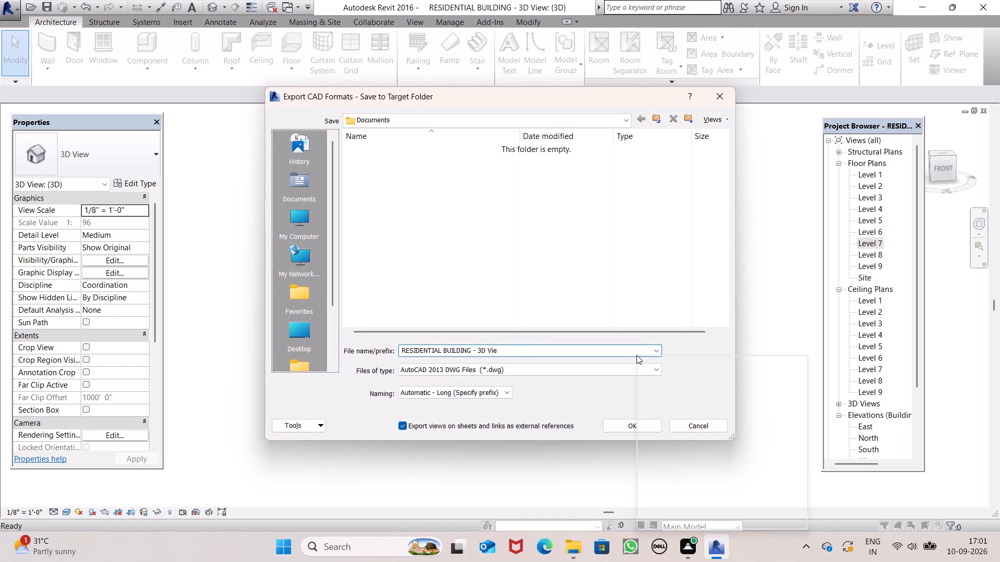
left_click(600, 351)
scroll(600, 351, "right", 5)
key("BackSpace")
key("BackSpace")
key("BackSpace")
key("BackSpace")
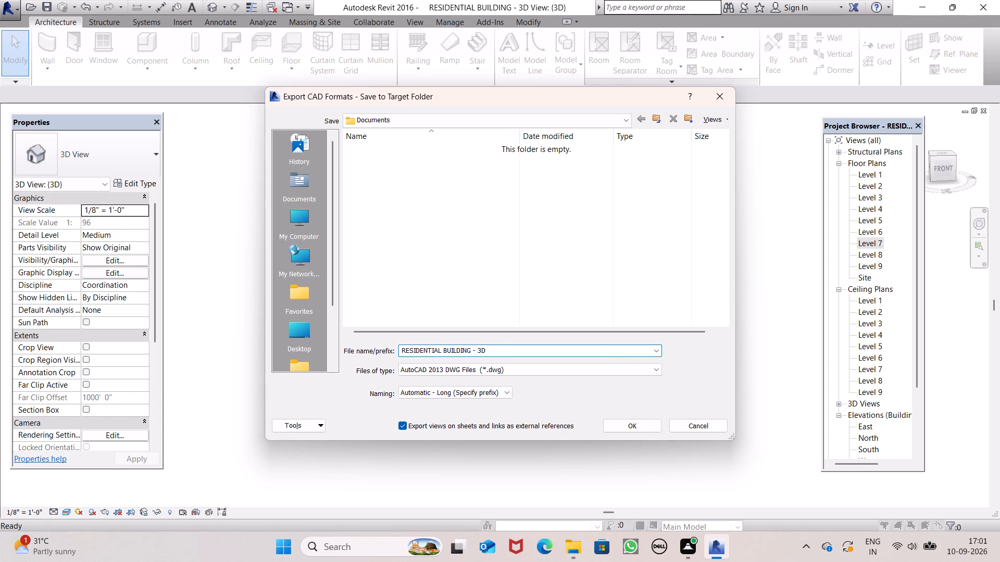
key("space")
type("VI")
type("EW")
key("space")
left_click(660, 429)
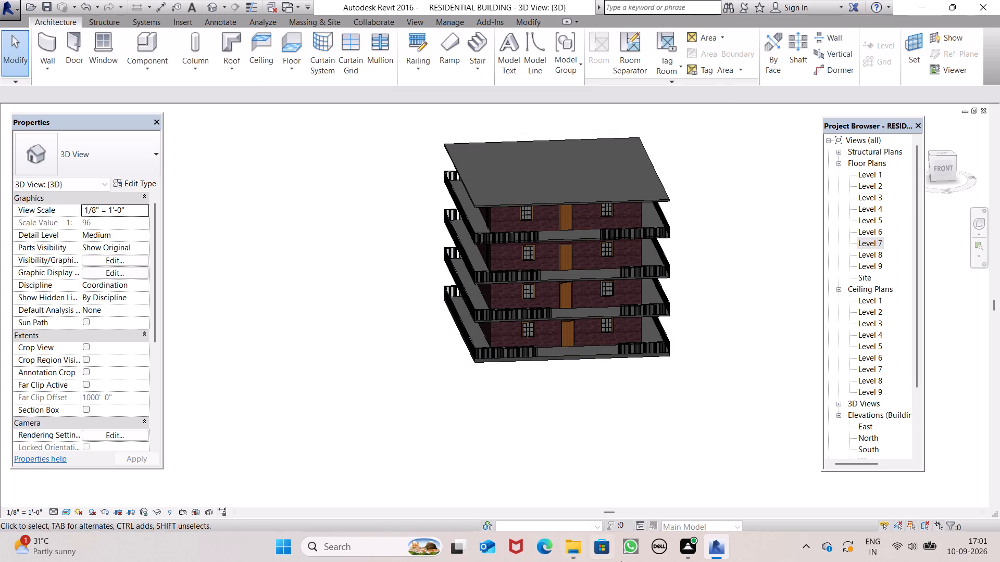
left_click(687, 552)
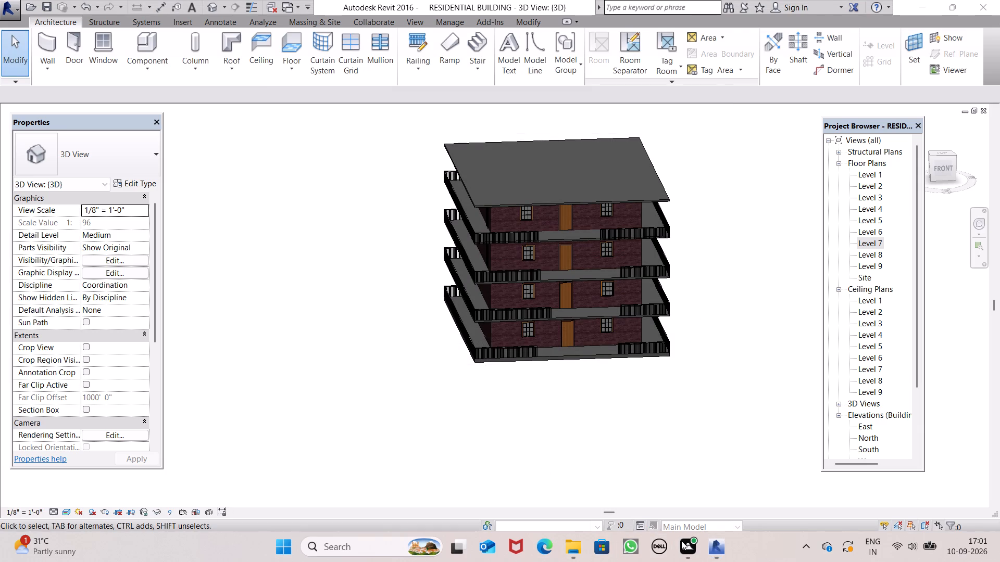